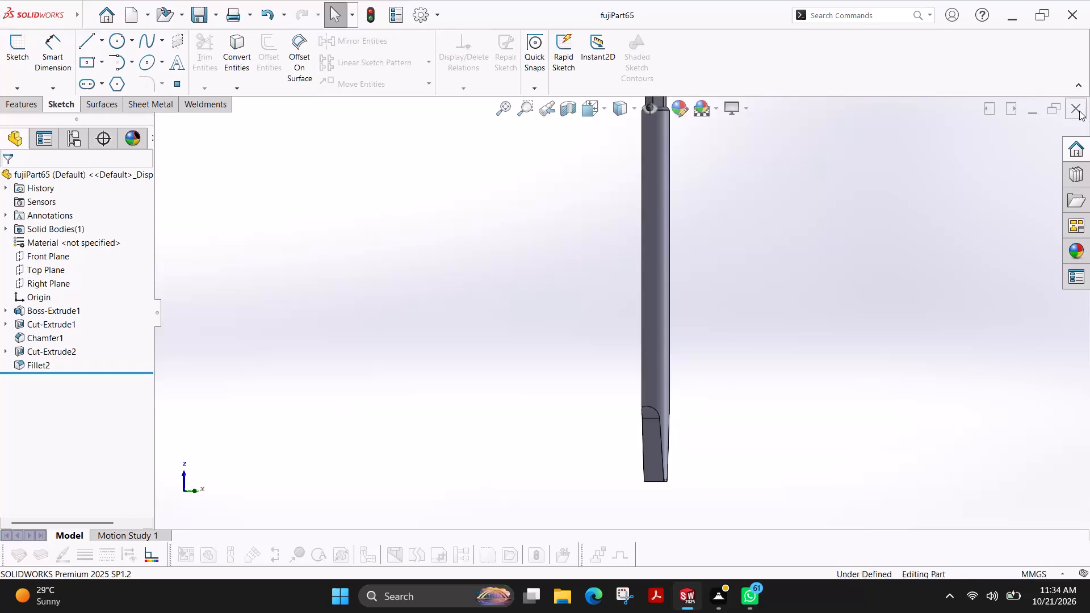
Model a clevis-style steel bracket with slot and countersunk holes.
Close the open fujiPart65 document and create a new part.
left_click(1079, 111)
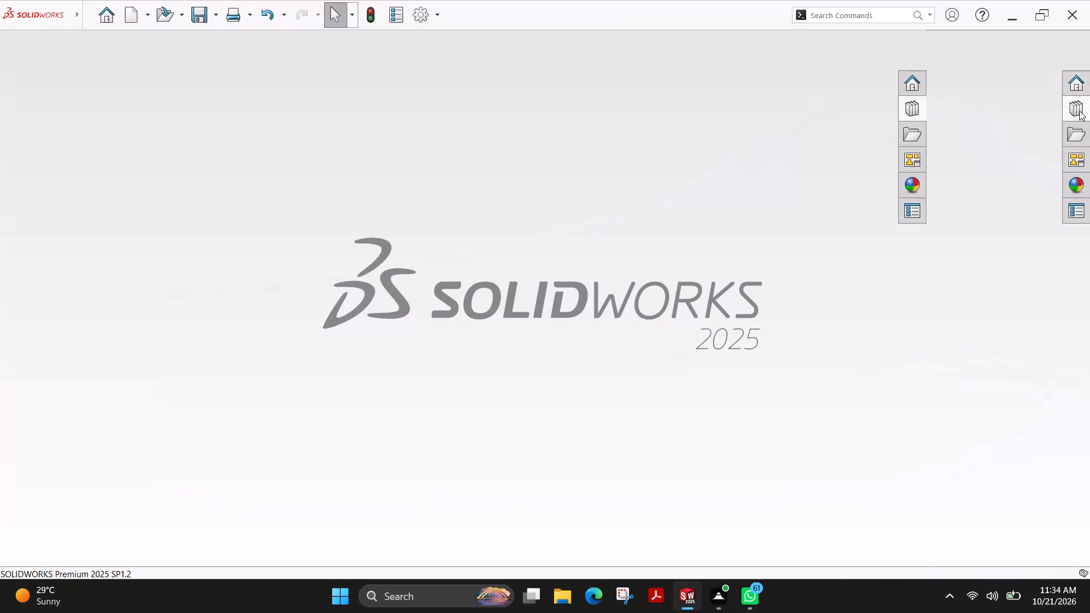
left_click(130, 16)
left_click(460, 444)
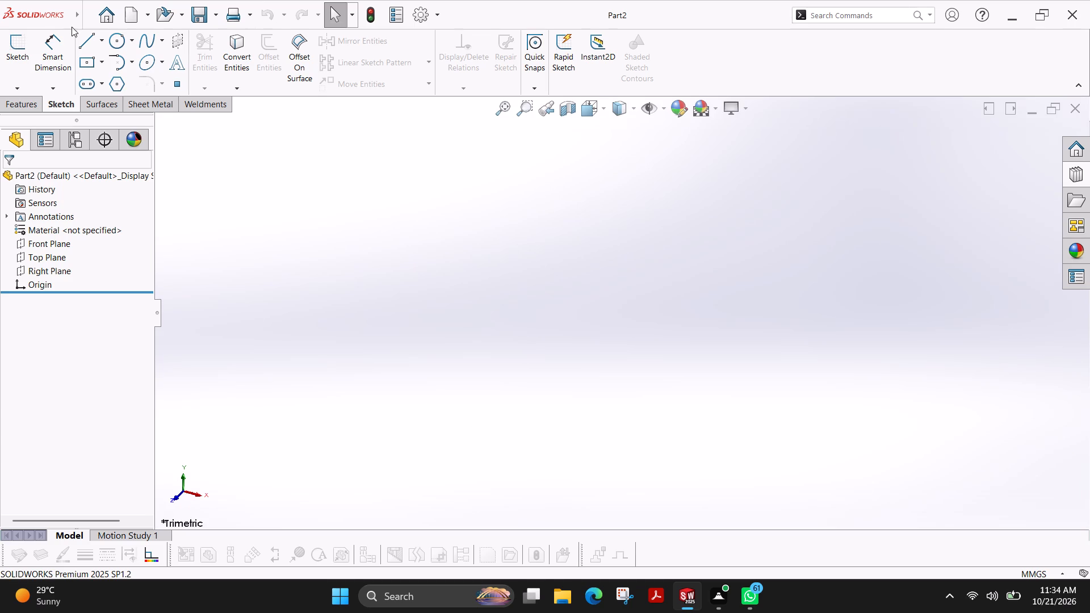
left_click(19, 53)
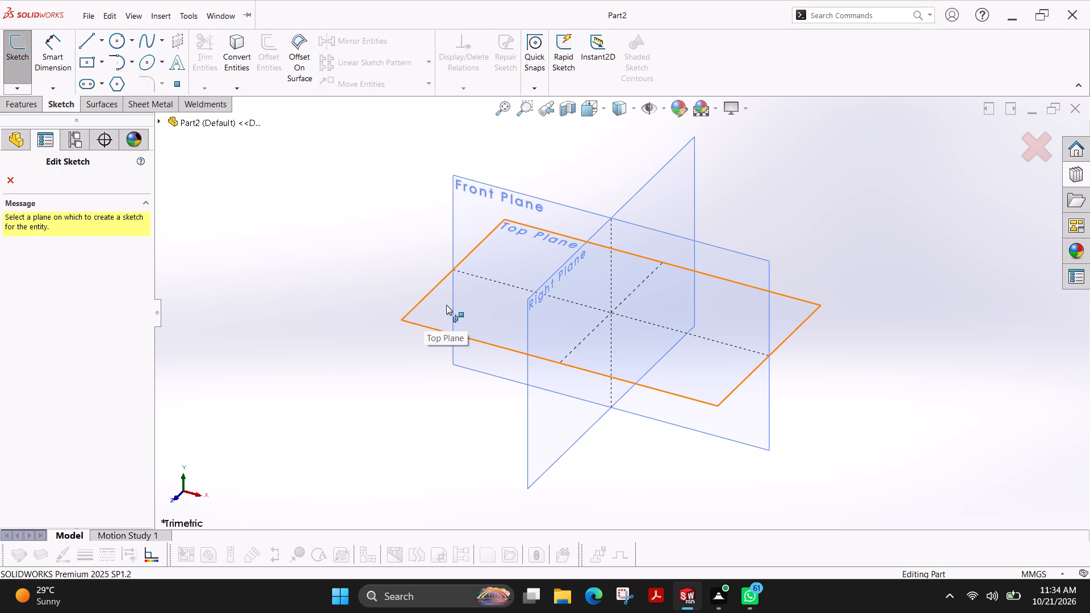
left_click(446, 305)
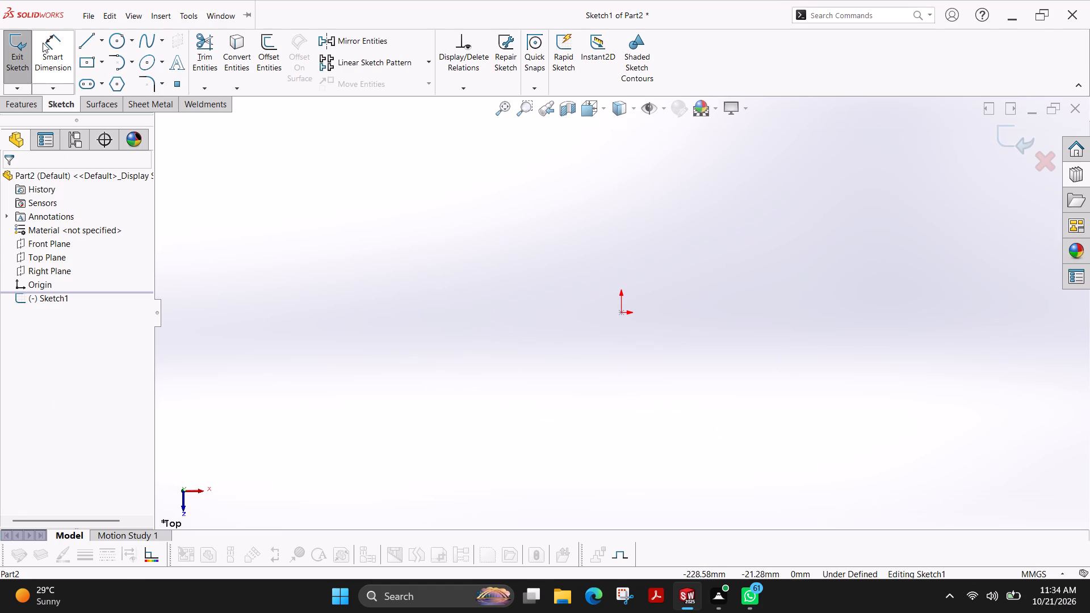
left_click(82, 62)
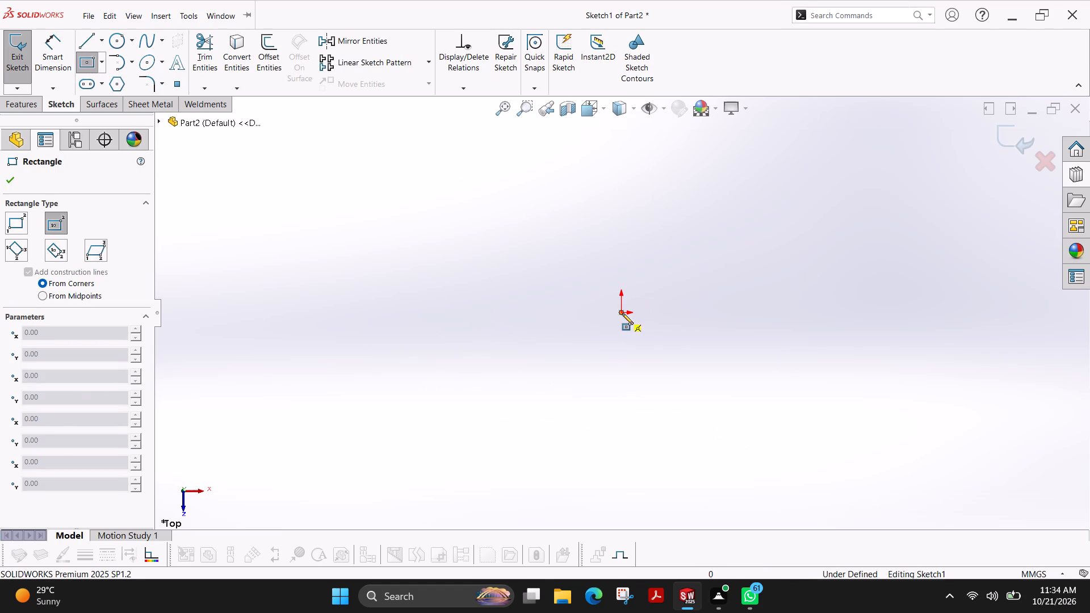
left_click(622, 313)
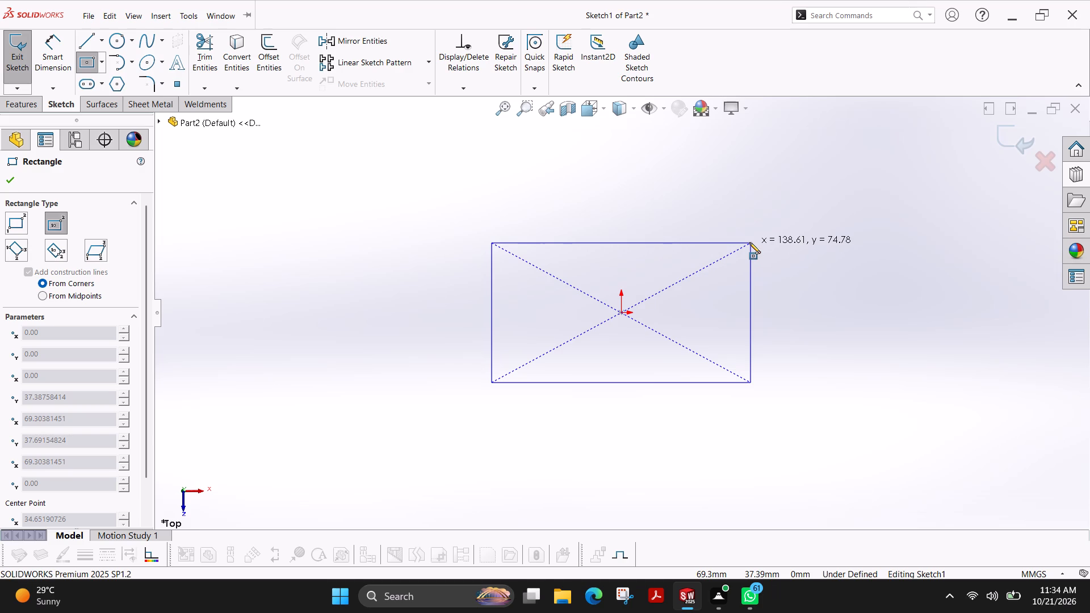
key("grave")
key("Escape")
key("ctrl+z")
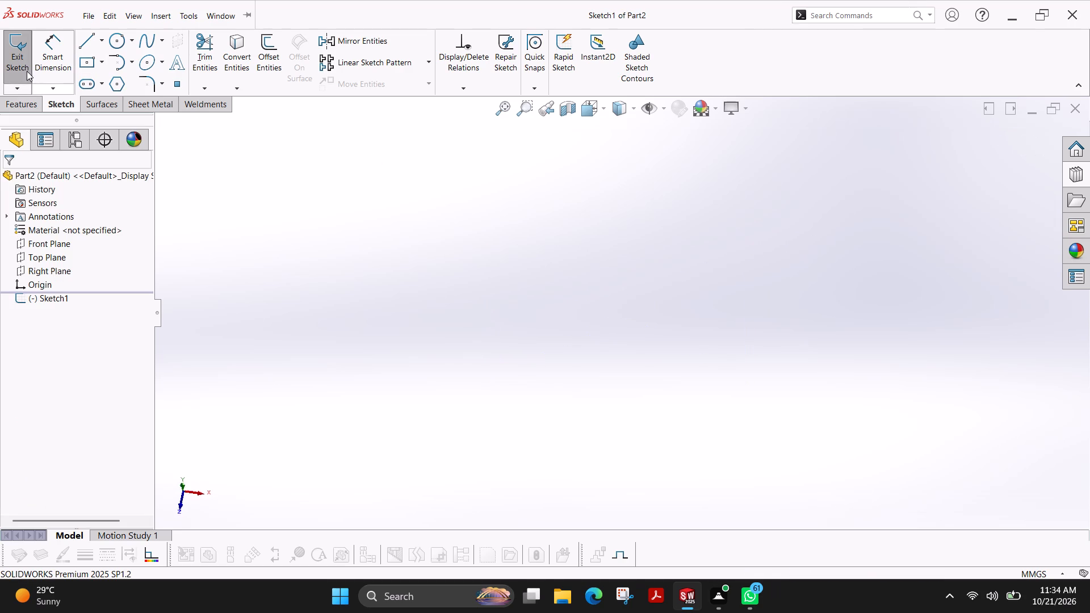
Sketch a center rectangle about 77 by 133 mm on the Front Plane, centred on the origin.
left_click(22, 65)
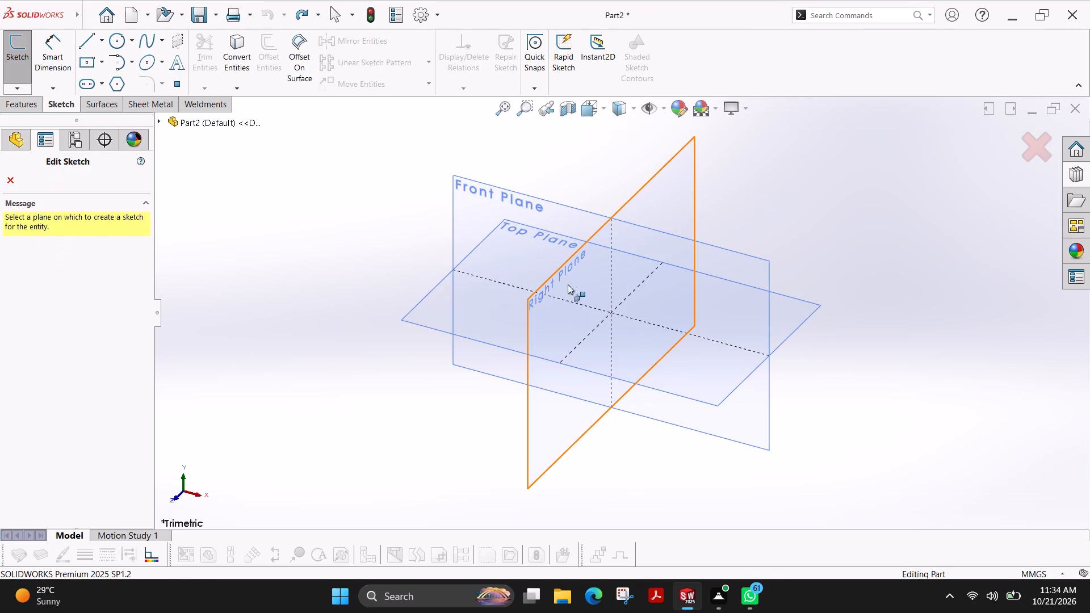
left_click(464, 199)
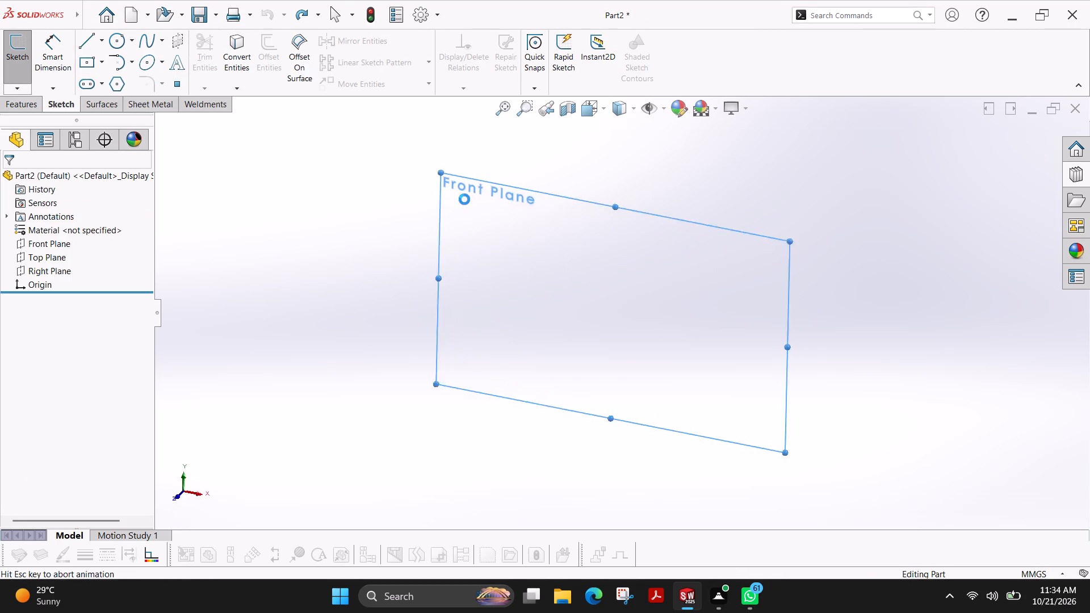
left_click(90, 62)
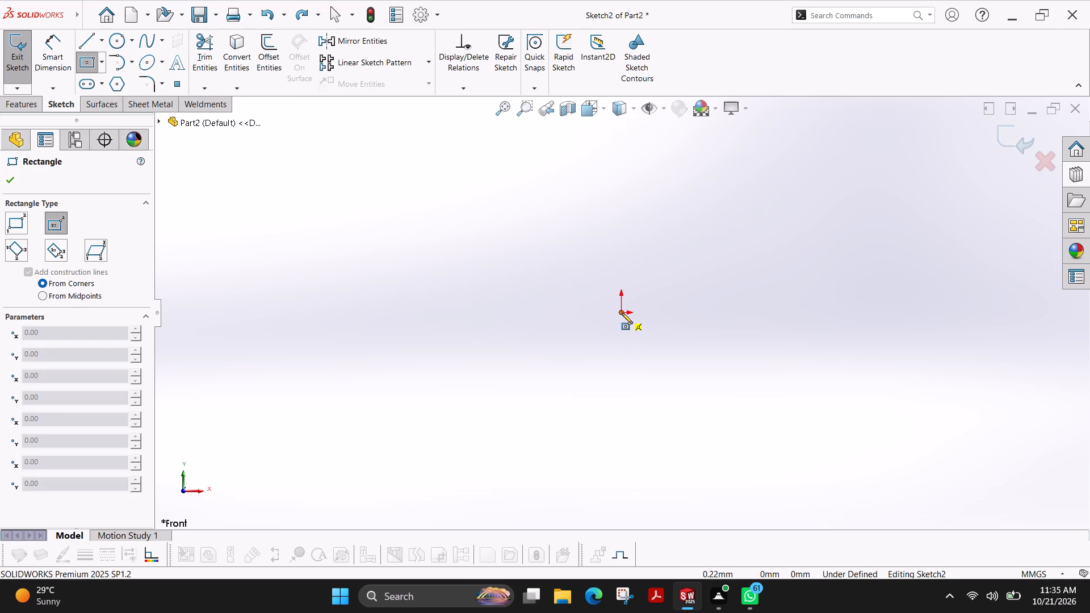
left_click(622, 313)
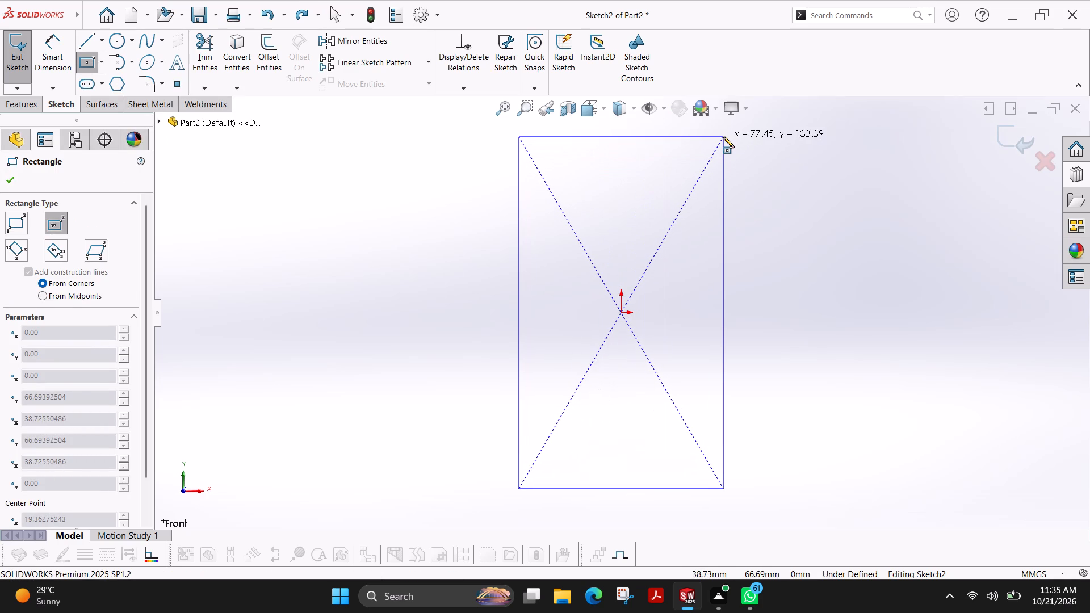
left_click(723, 137)
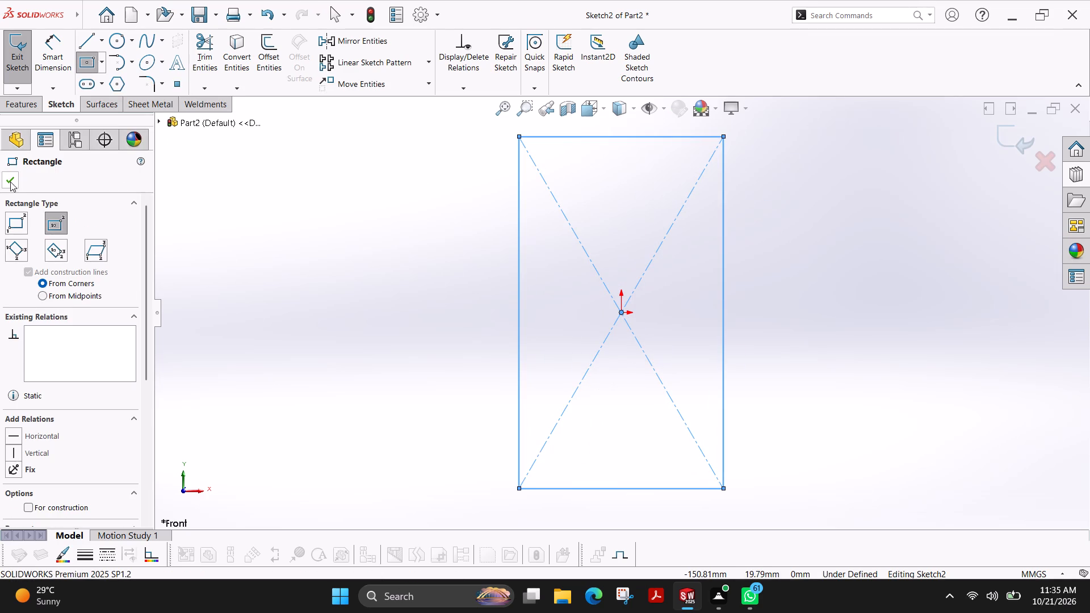
left_click(10, 182)
Dimension the rectangle's vertical side as 65+92, giving a height of 157 mm.
left_click(61, 67)
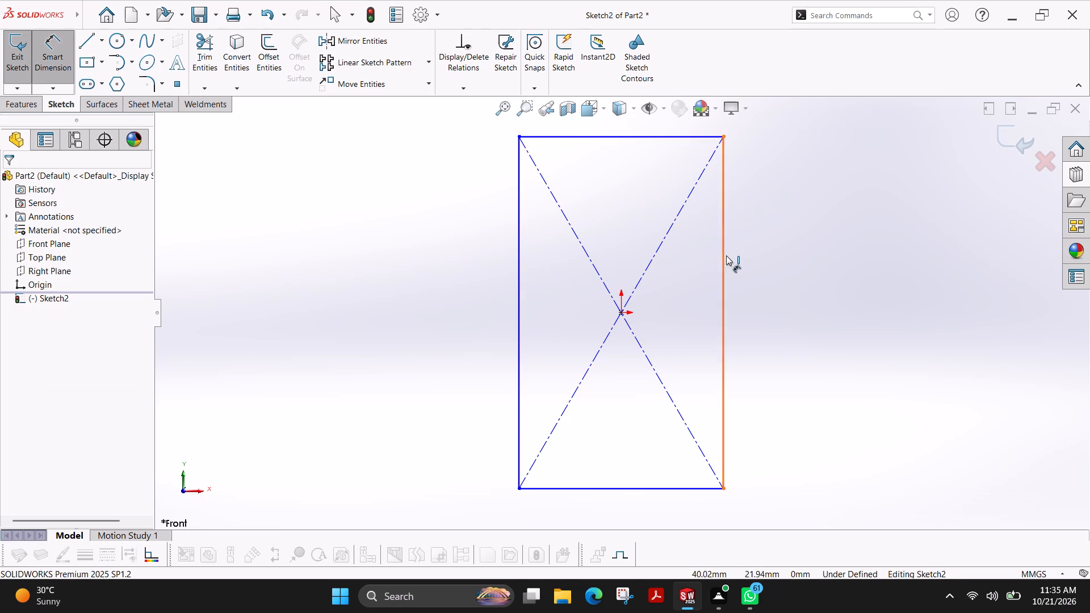
left_click(726, 257)
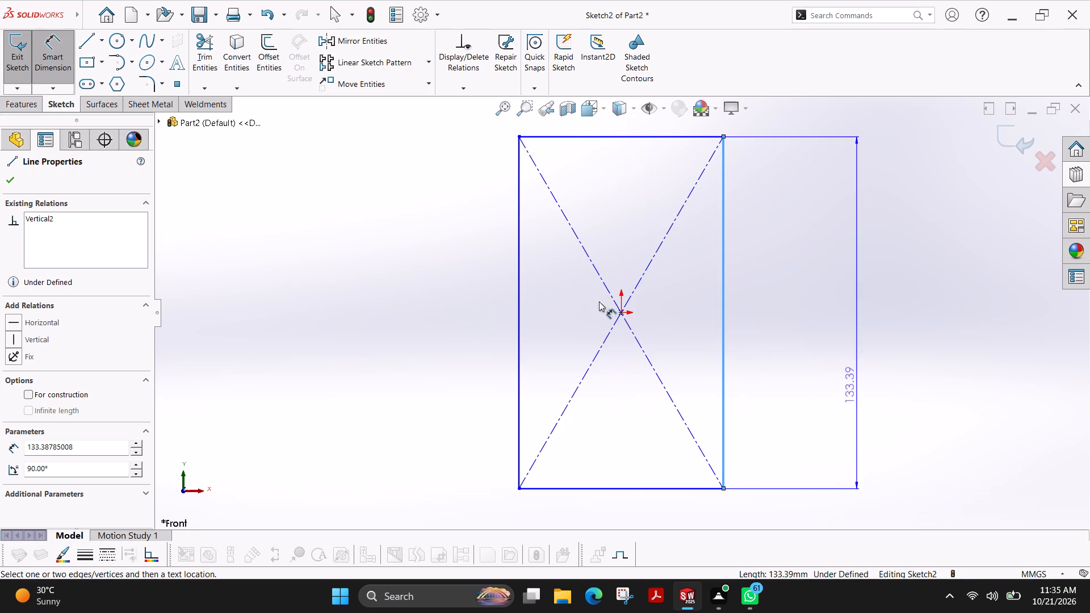
left_click(786, 293)
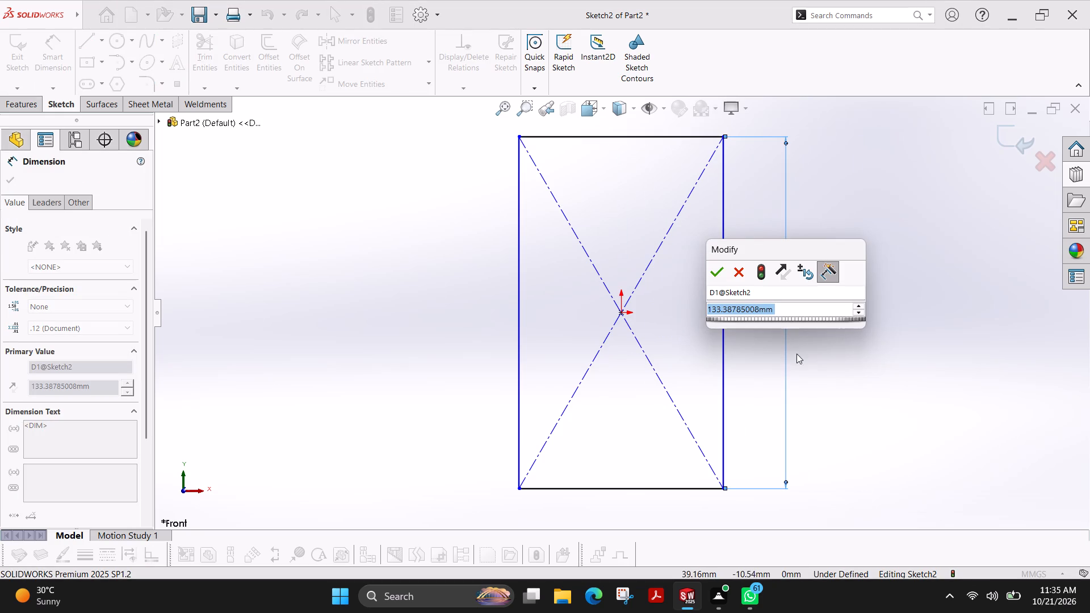
key("BackSpace")
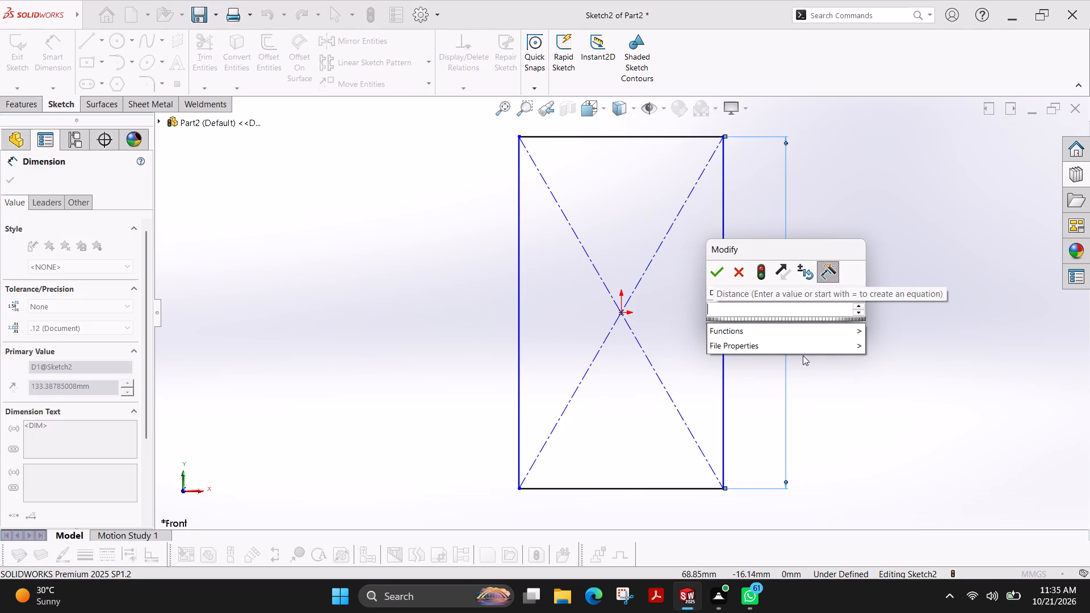
type("65+")
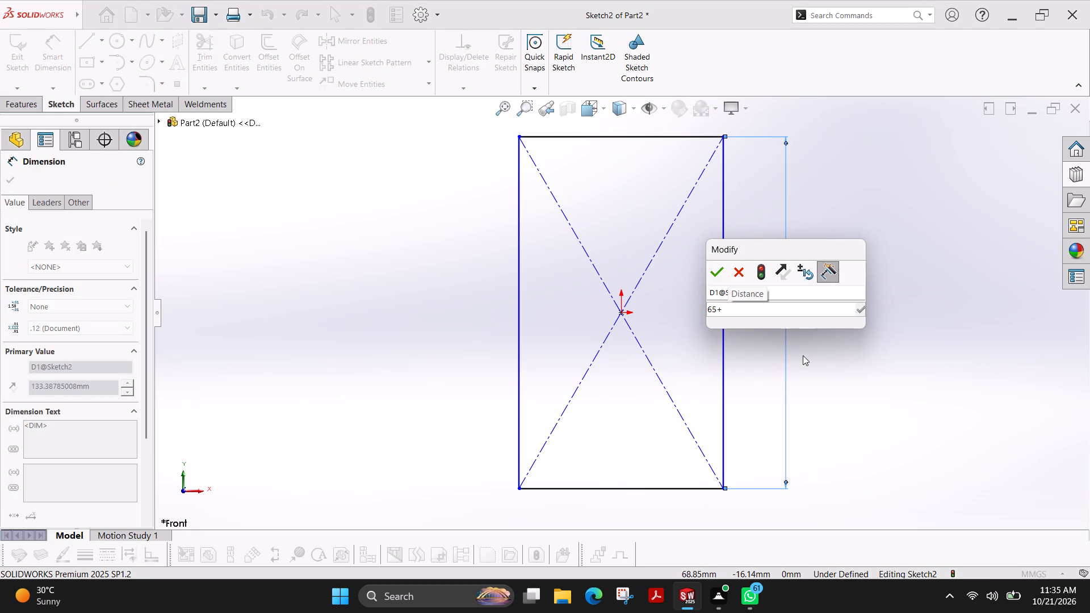
type("92")
key("Return")
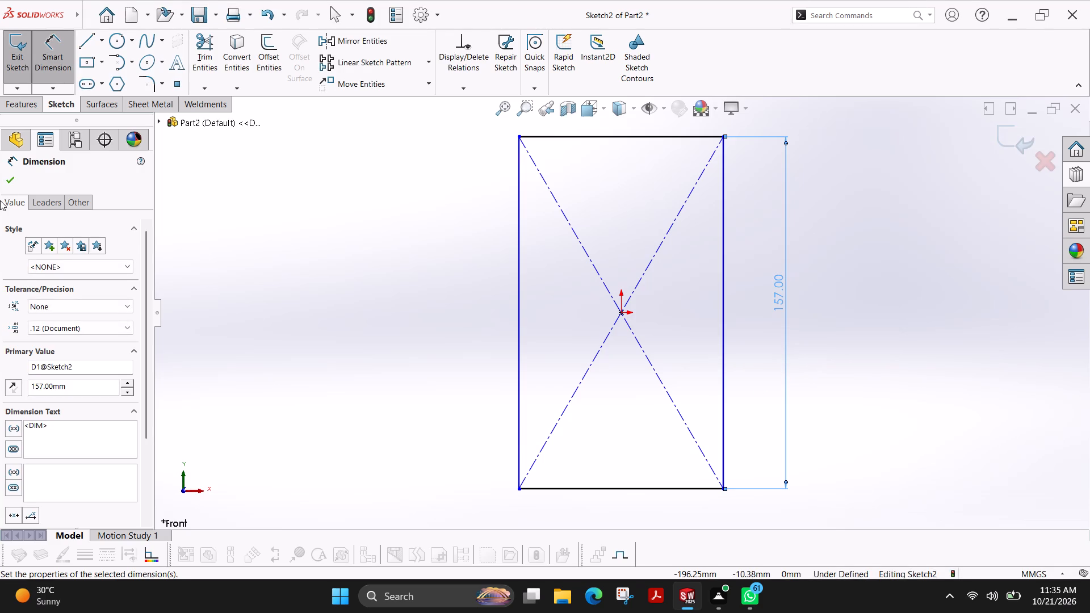
left_click(9, 187)
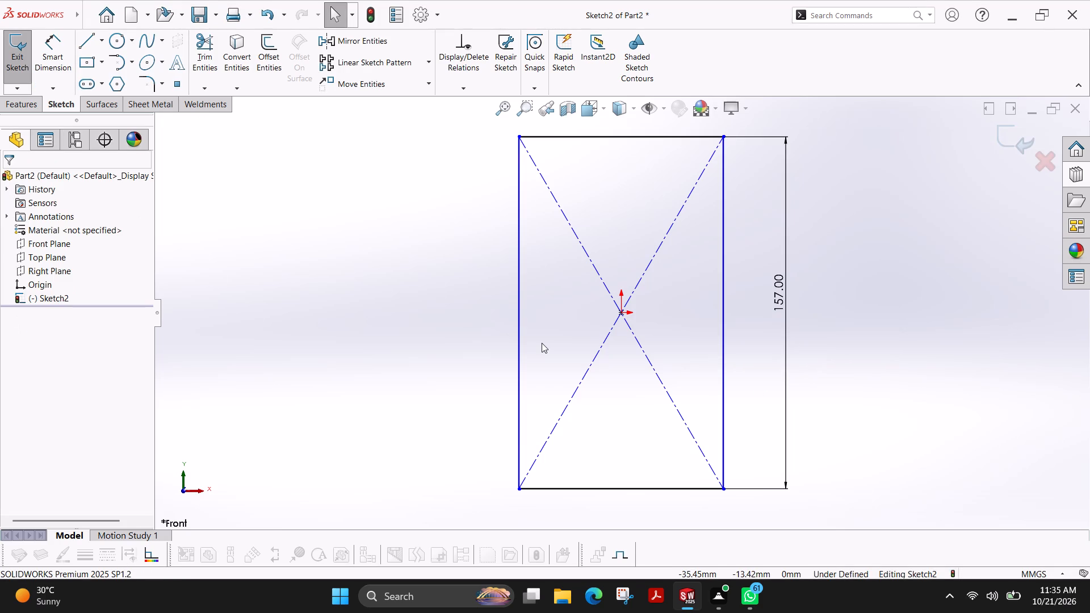
Dimension the rectangle's bottom edge and set the width to 150 mm.
left_click(664, 488)
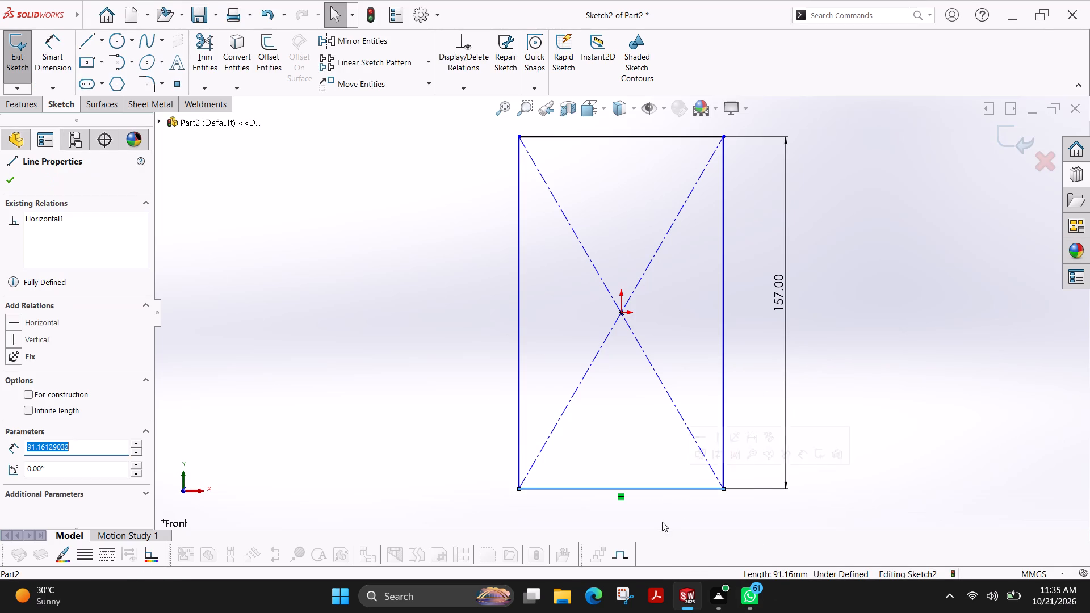
left_click(69, 49)
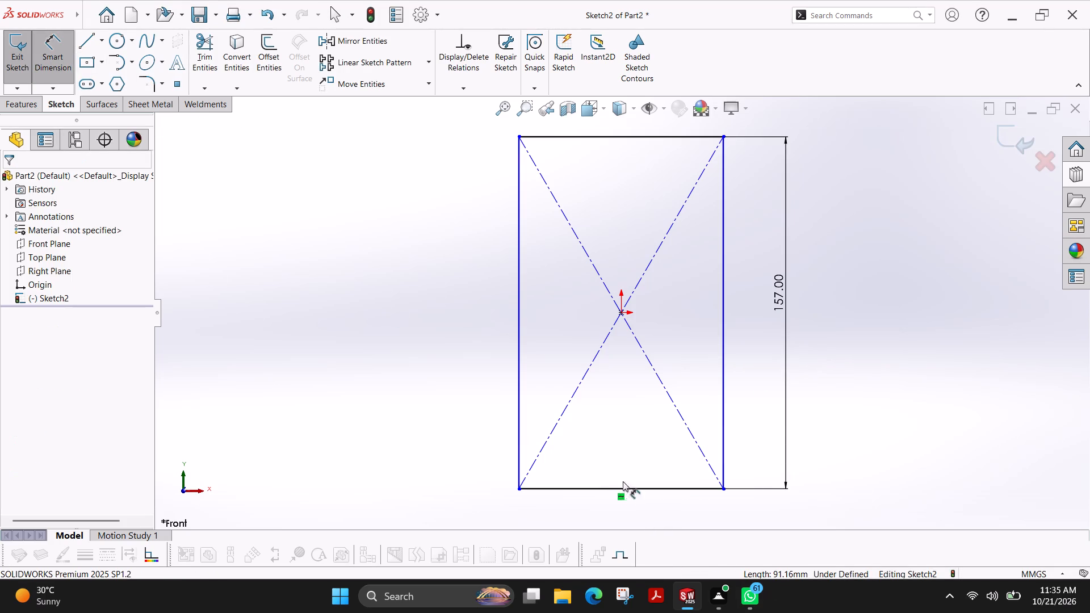
left_click(677, 489)
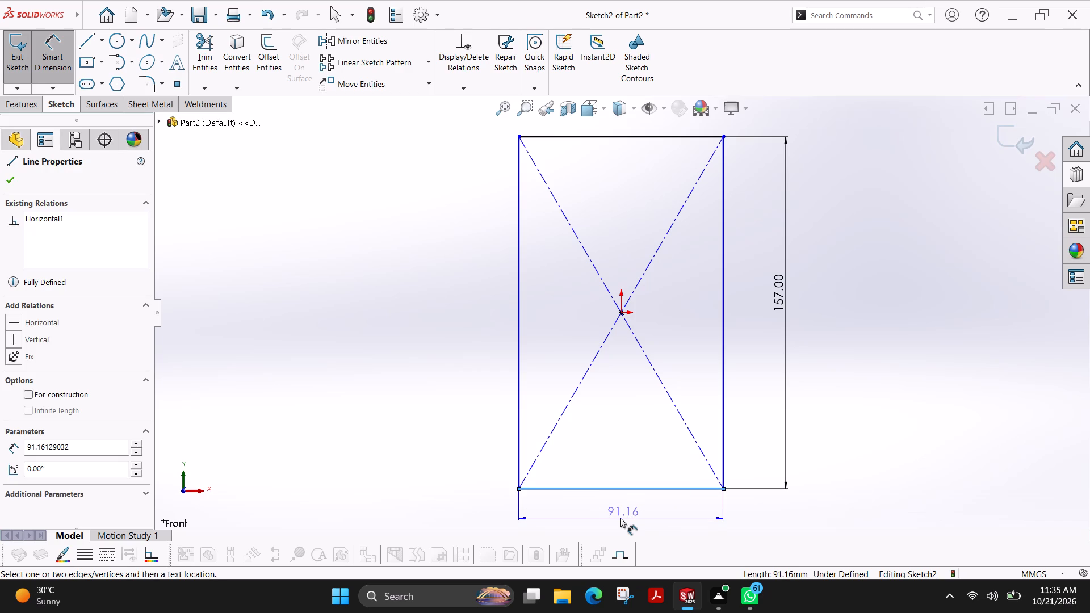
left_click(620, 518)
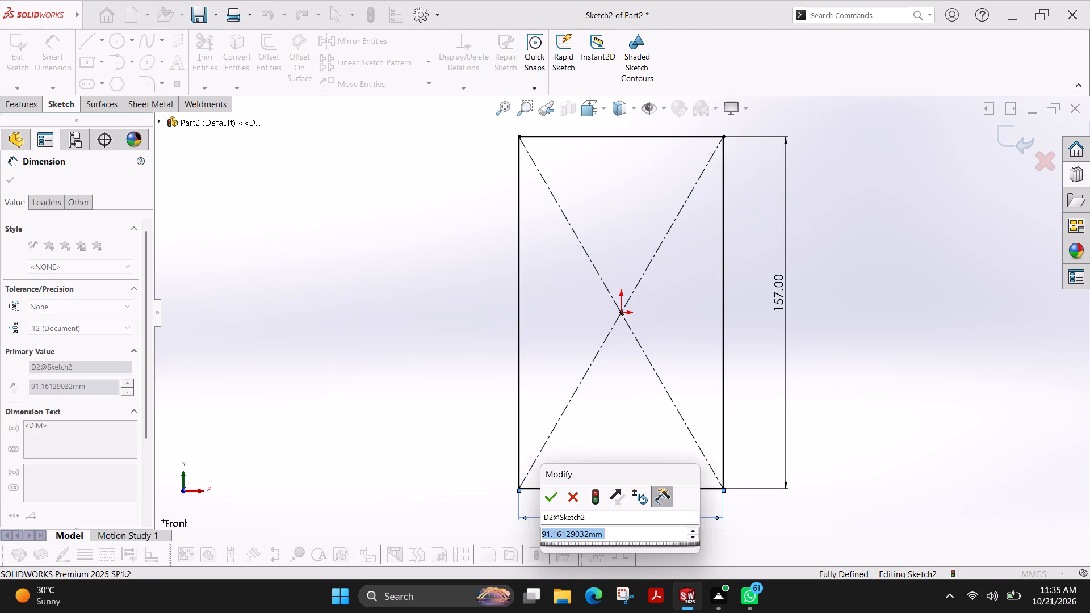
type("45")
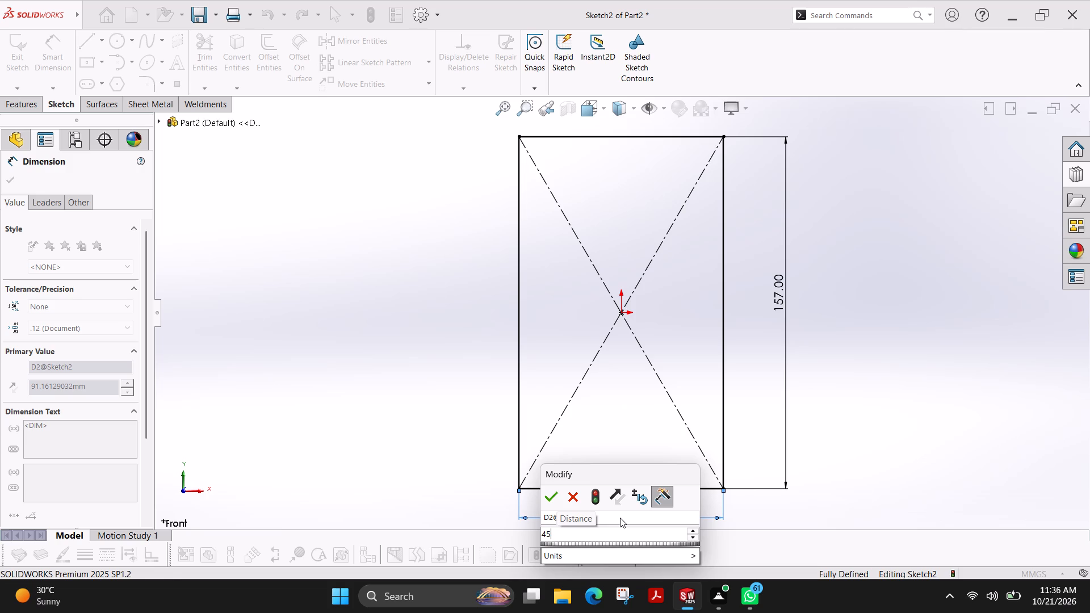
key("Escape")
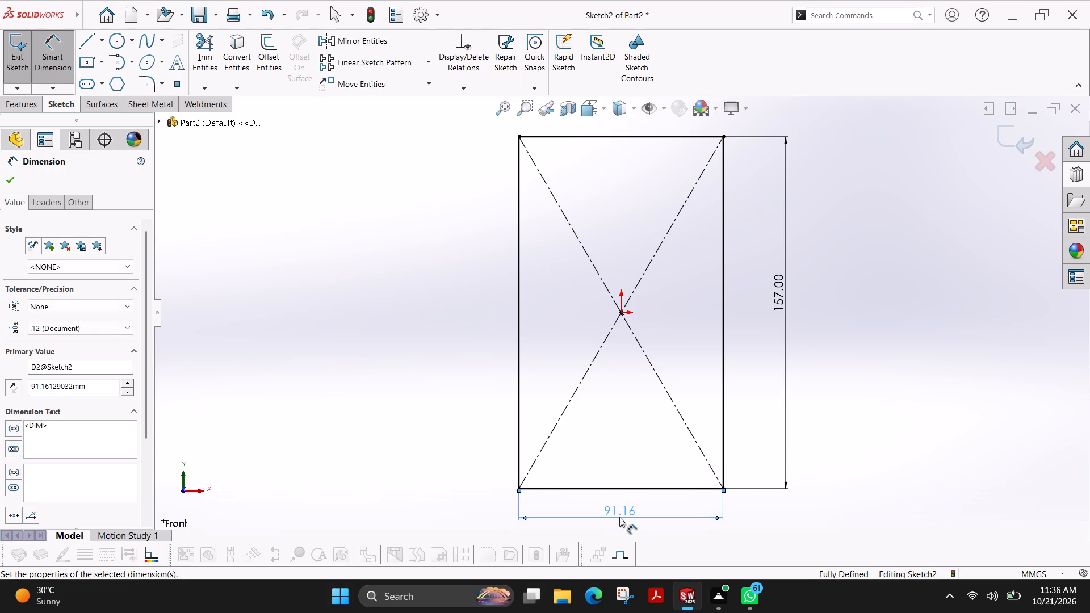
double_click(619, 517)
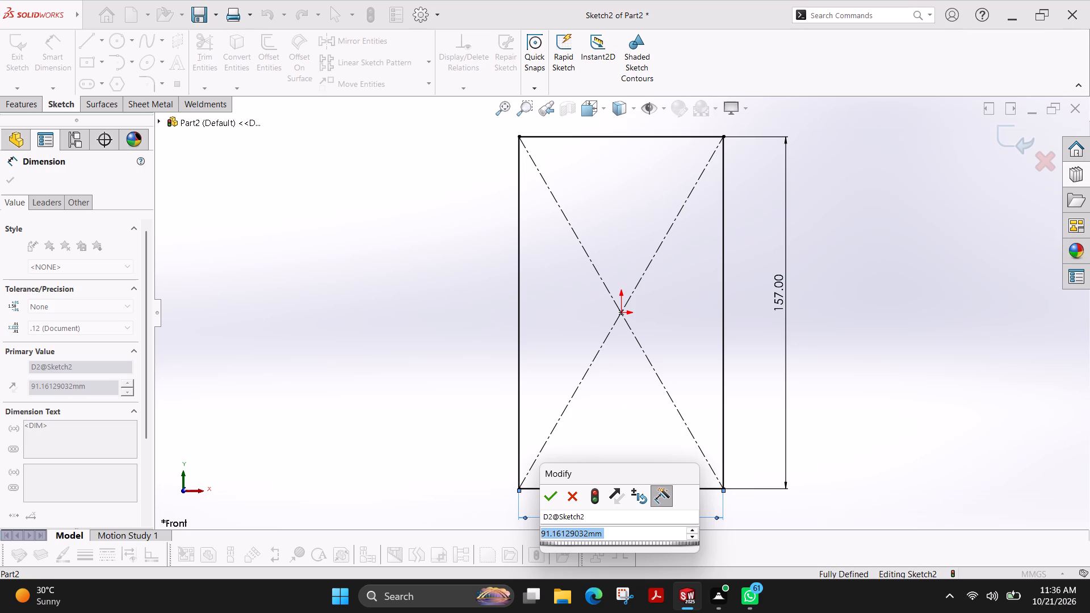
type("100")
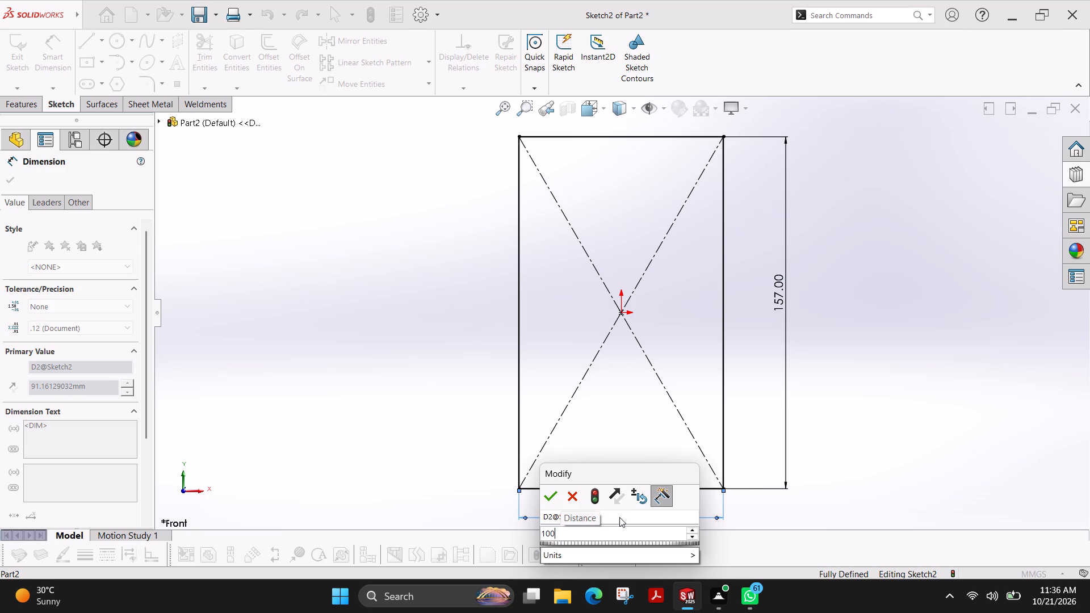
key("BackSpace")
key("BackSpace")
key("BackSpace")
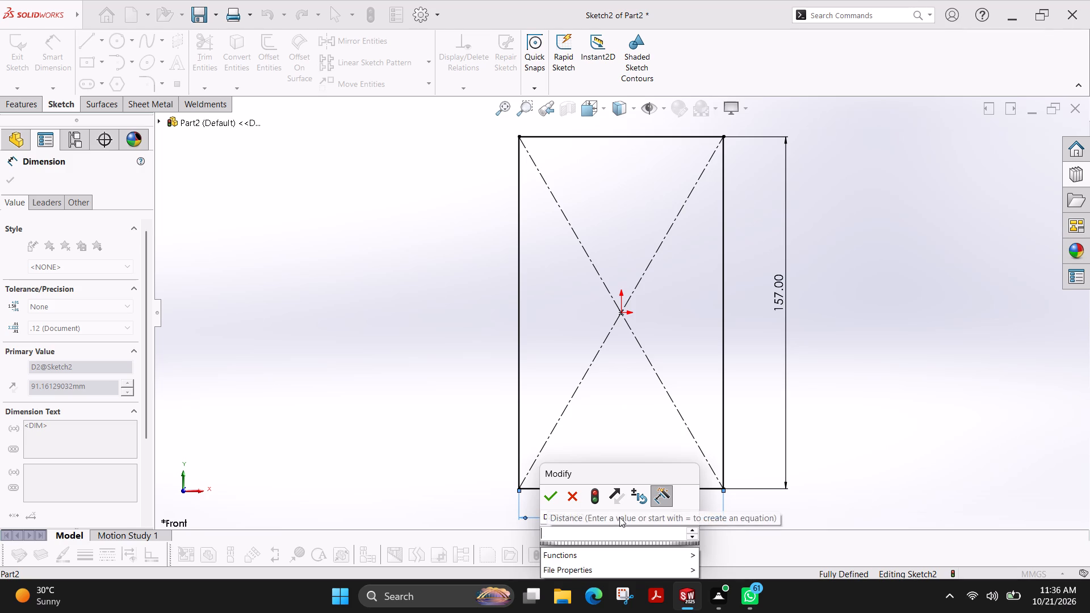
type("150")
key("Return")
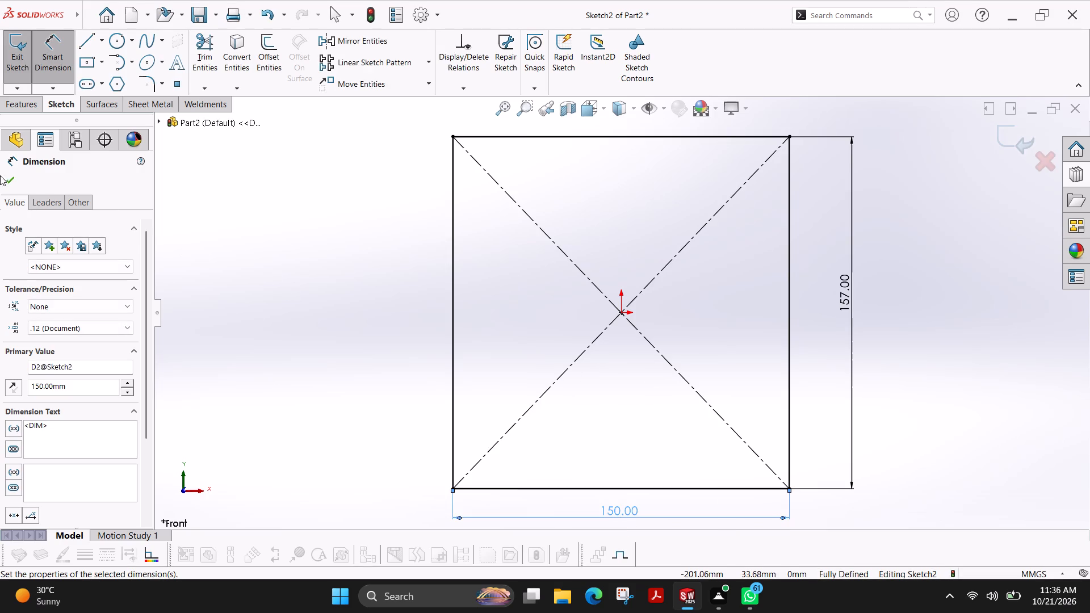
left_click(5, 178)
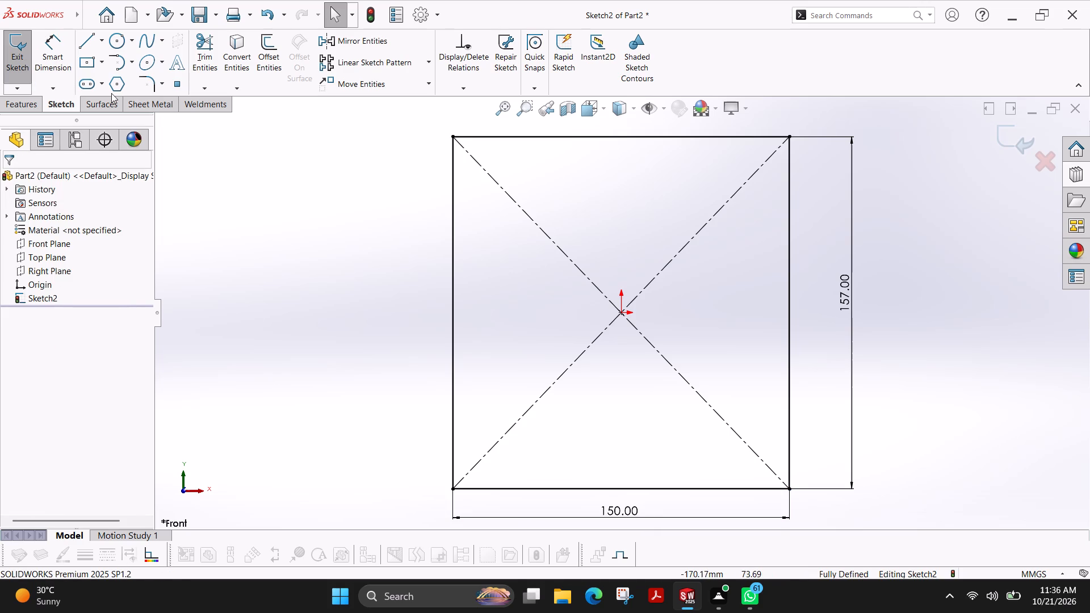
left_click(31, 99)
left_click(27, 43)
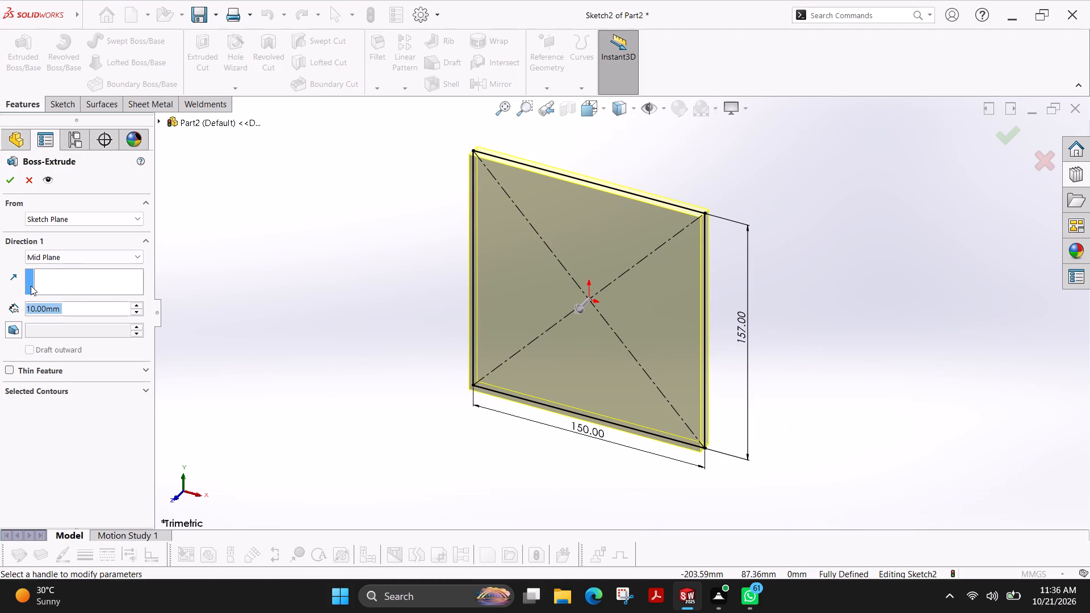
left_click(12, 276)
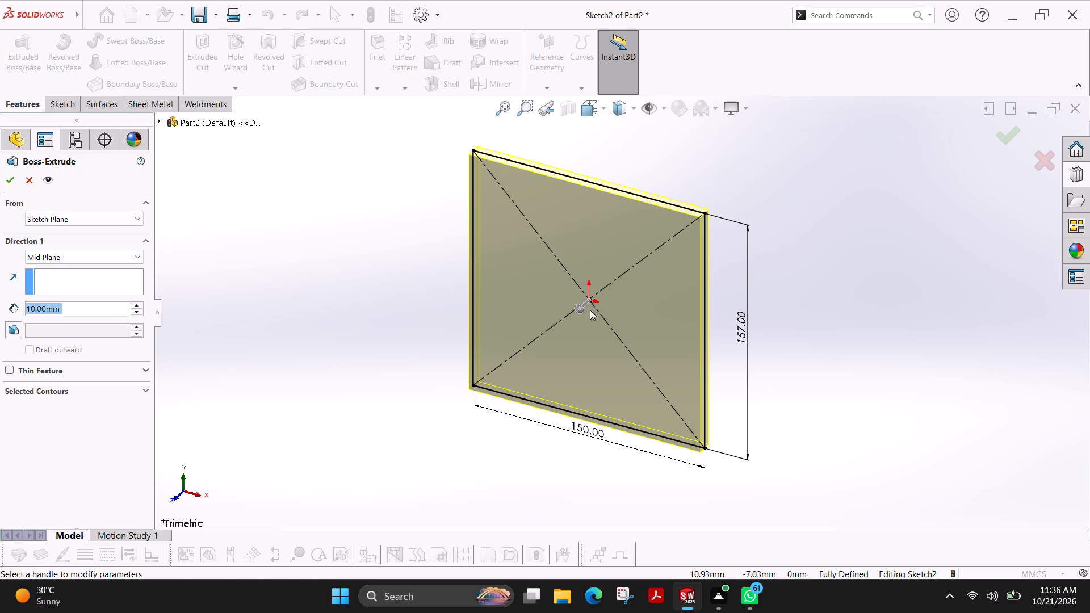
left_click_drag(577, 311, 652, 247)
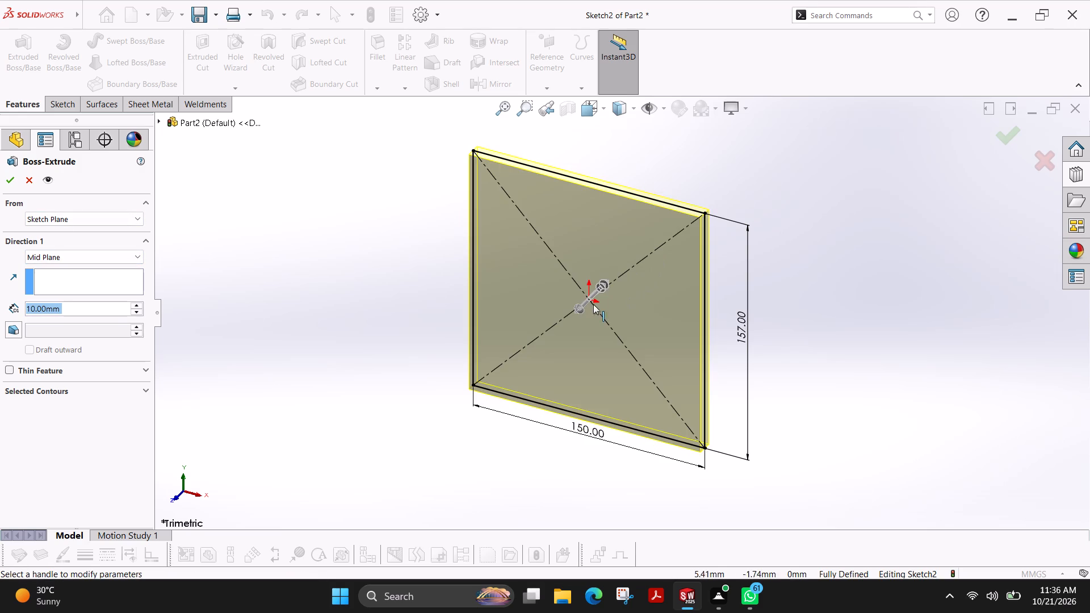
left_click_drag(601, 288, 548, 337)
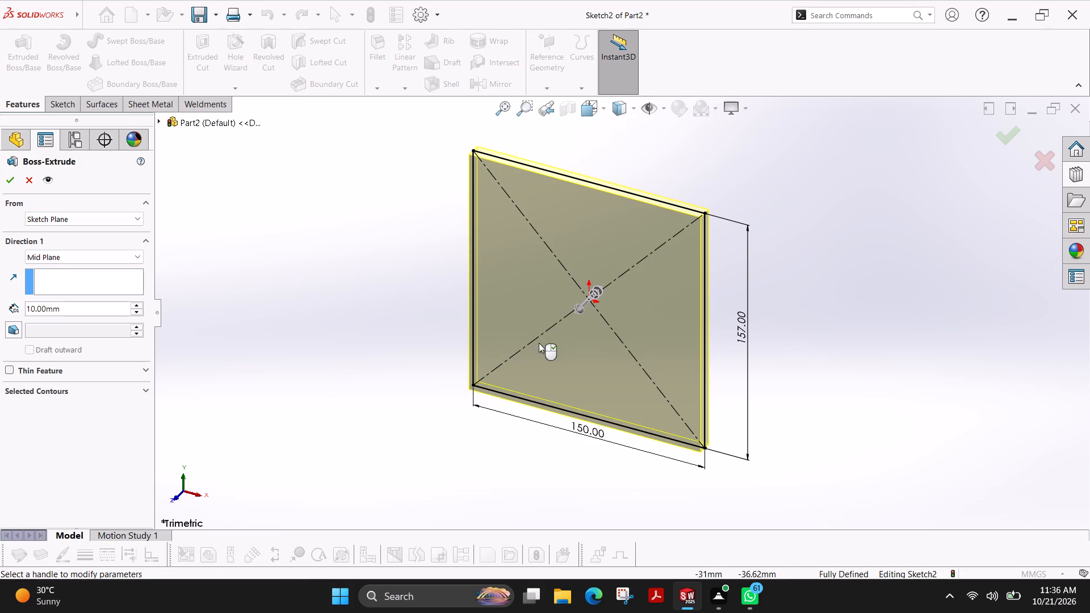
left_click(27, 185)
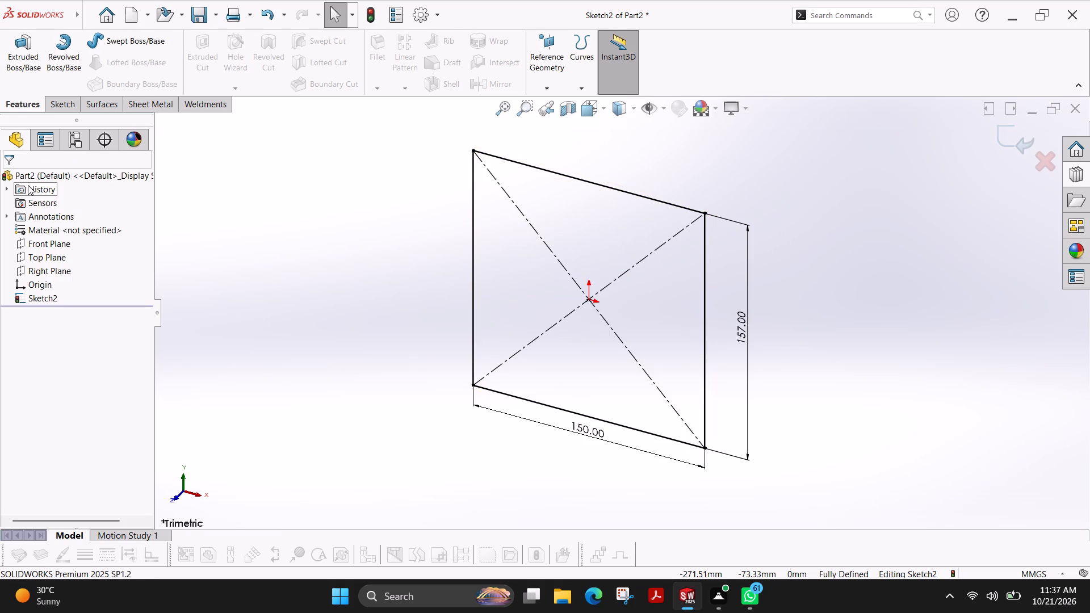
Extrude the rectangle sketch 45 mm with the Mid Plane end condition.
left_click(25, 71)
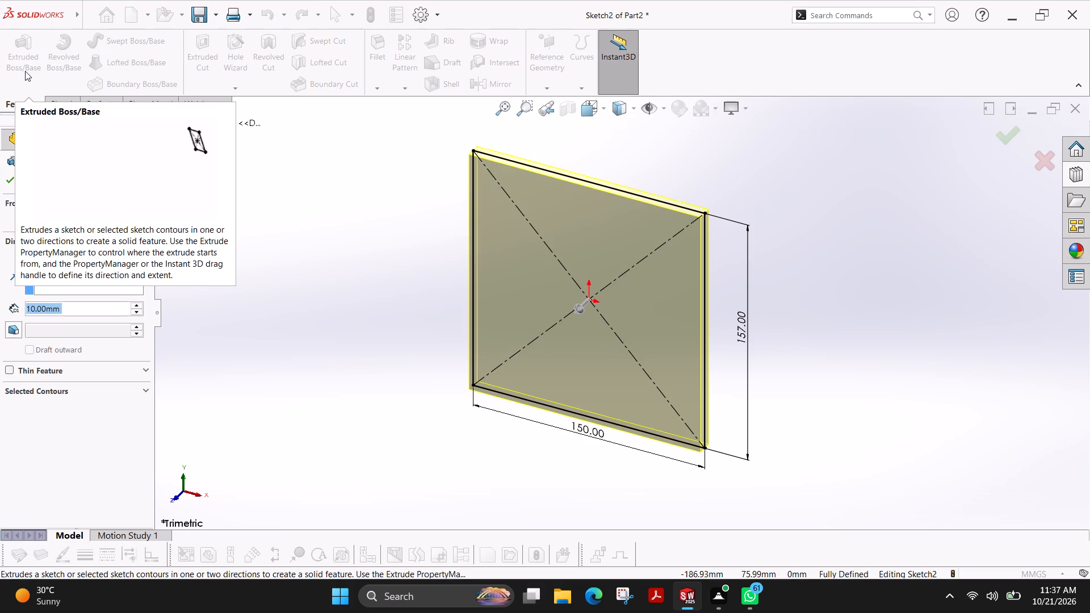
left_click(137, 303)
double_click(9, 280)
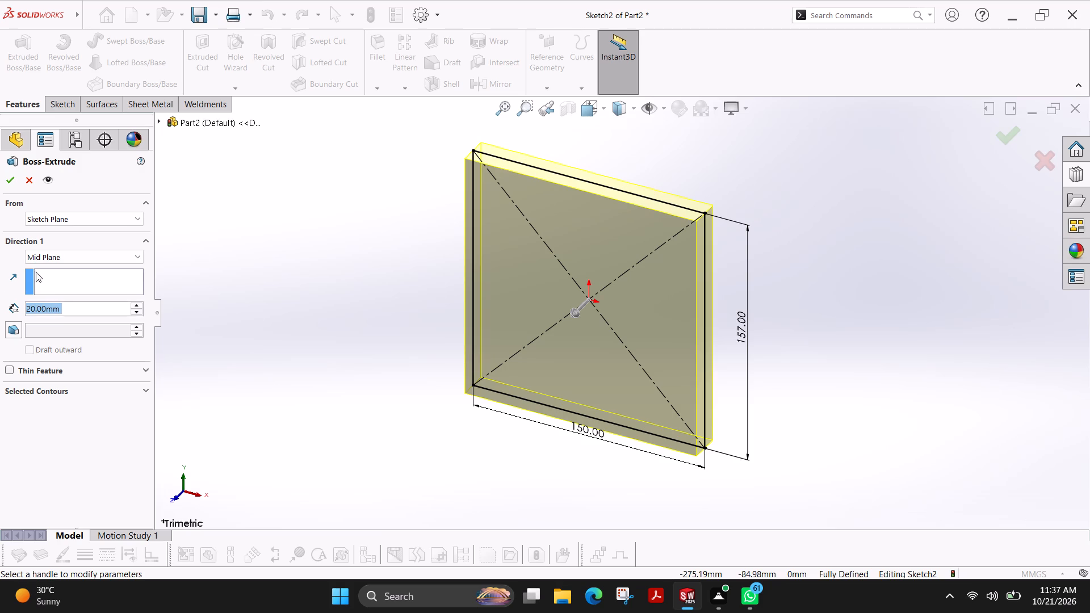
left_click(60, 251)
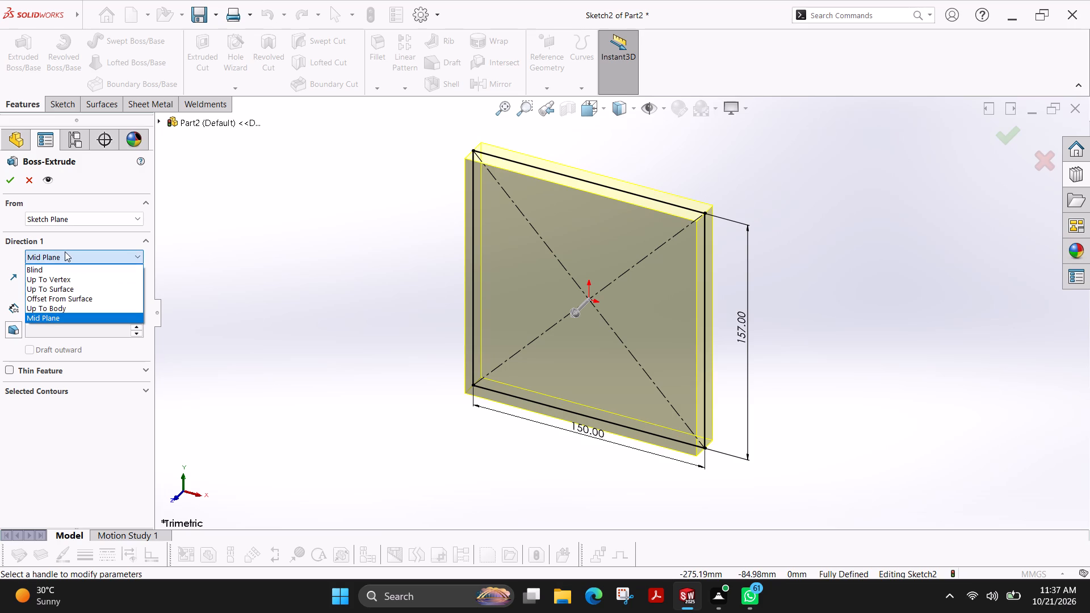
left_click(69, 253)
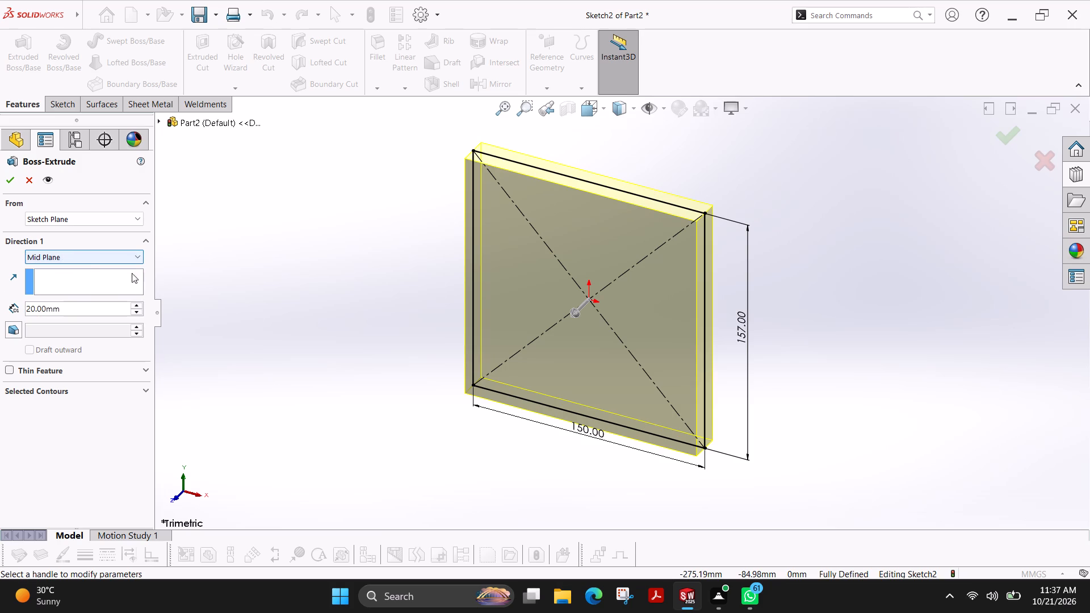
left_click(142, 304)
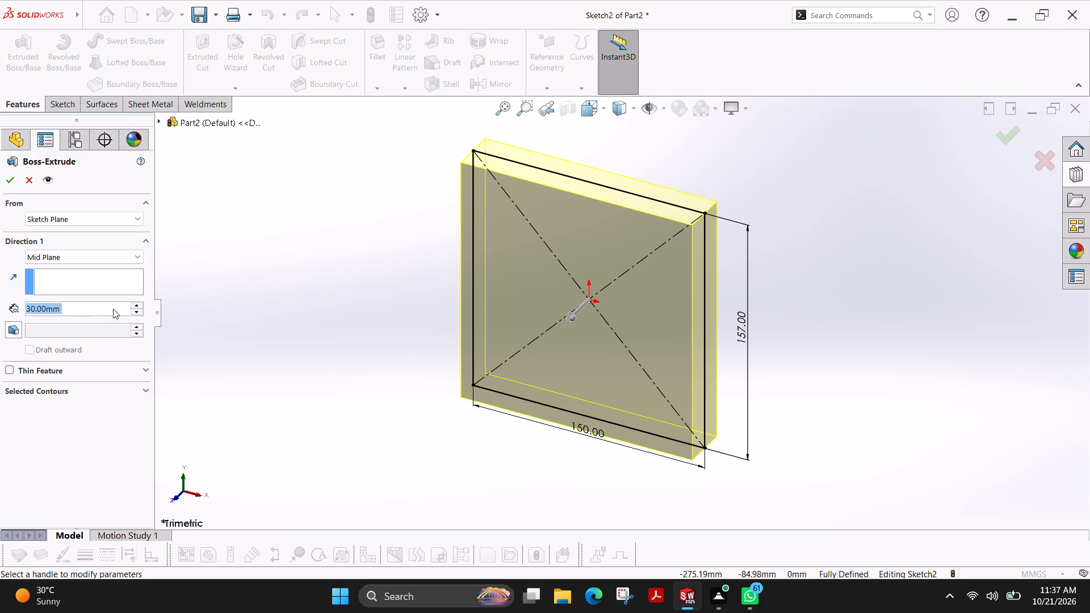
double_click(96, 310)
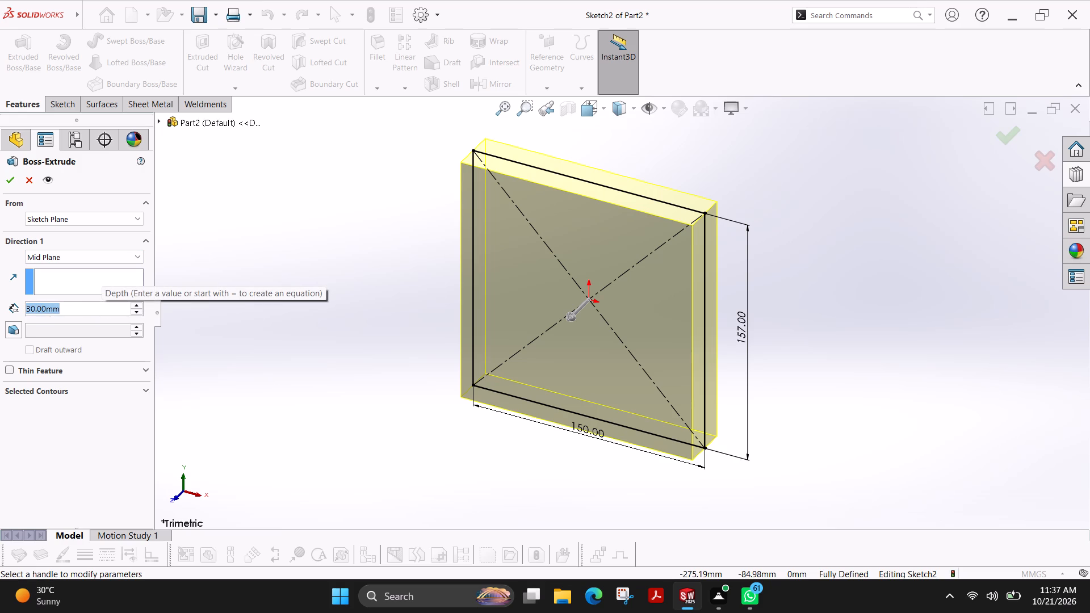
type("45")
key("Return")
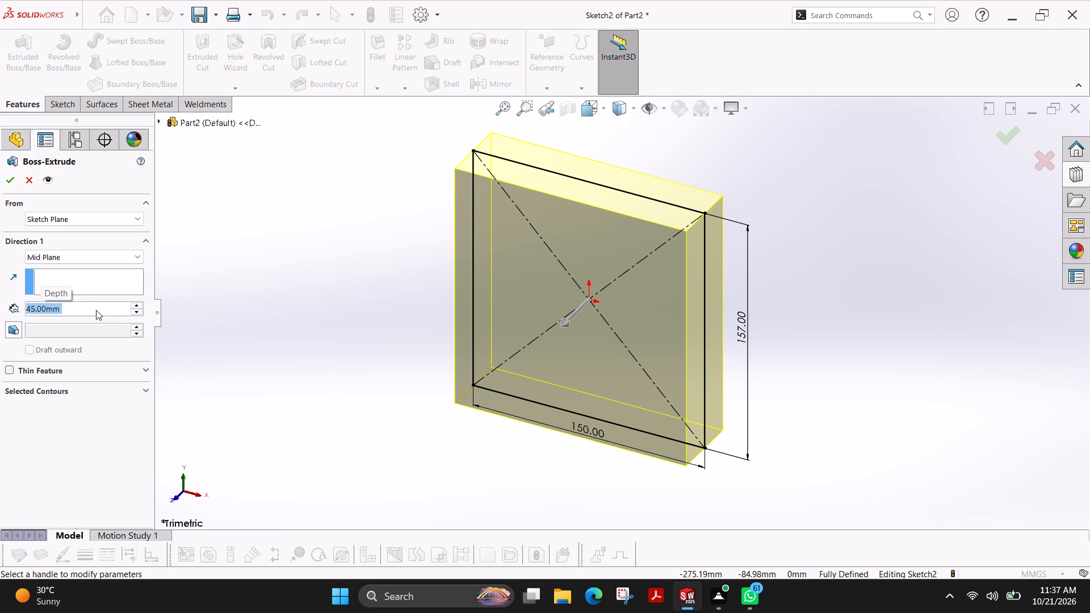
left_click(11, 183)
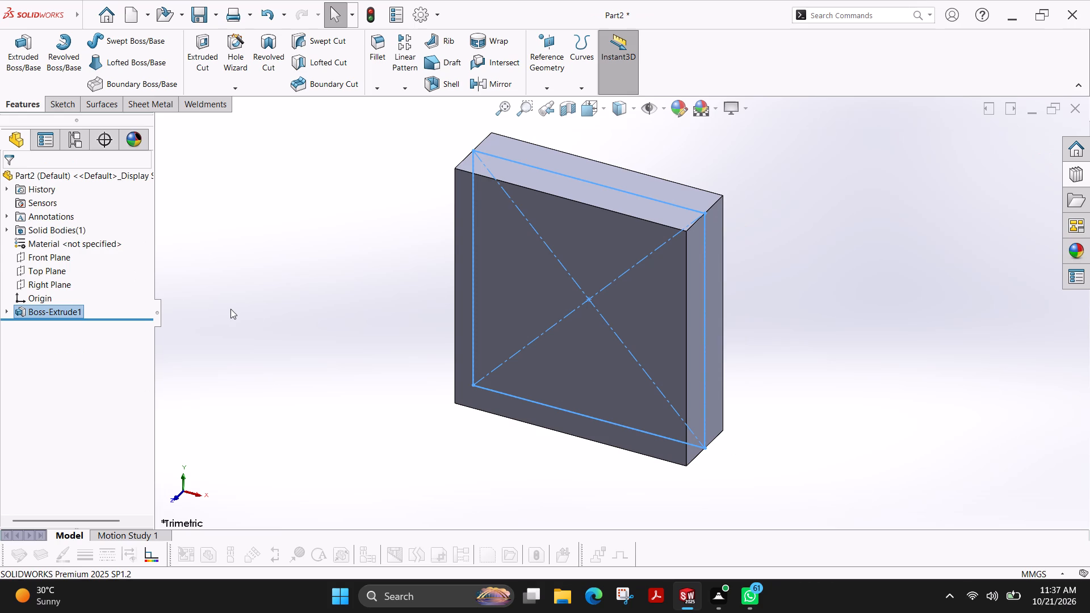
key("Escape")
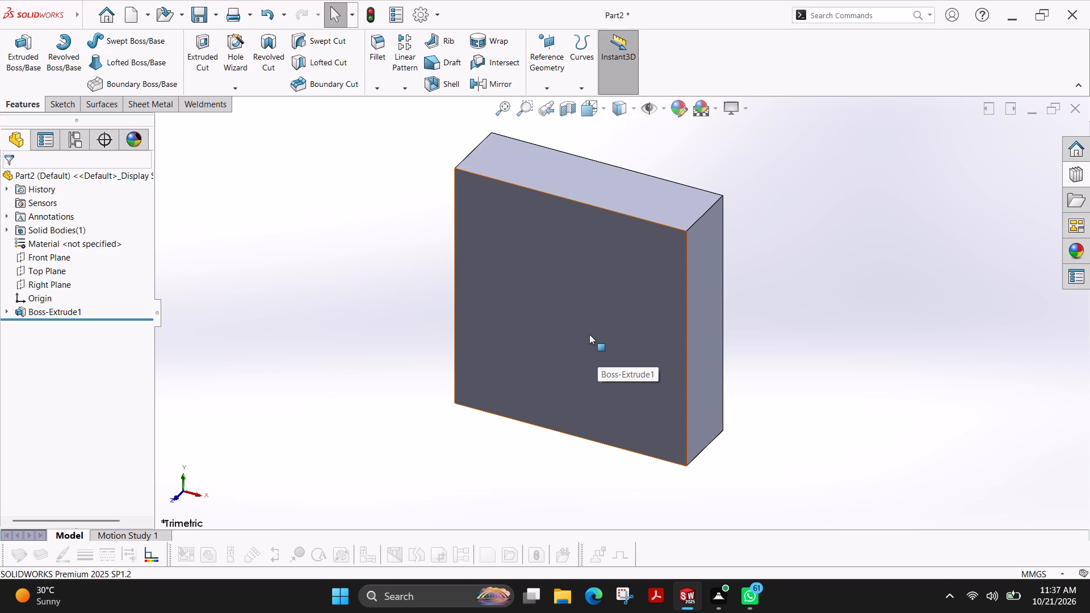
On the block's front face, sketch two circles vertically aligned with the origin: radius about 10.3 mm, 48 mm above, and 12.3 mm, 44 mm below.
left_click(589, 334)
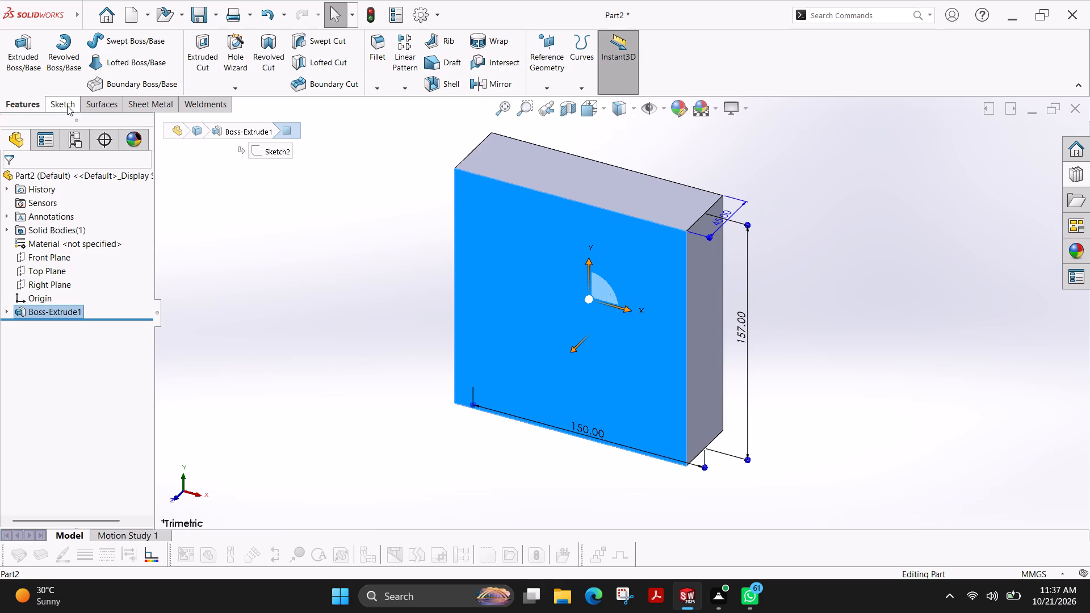
left_click(67, 106)
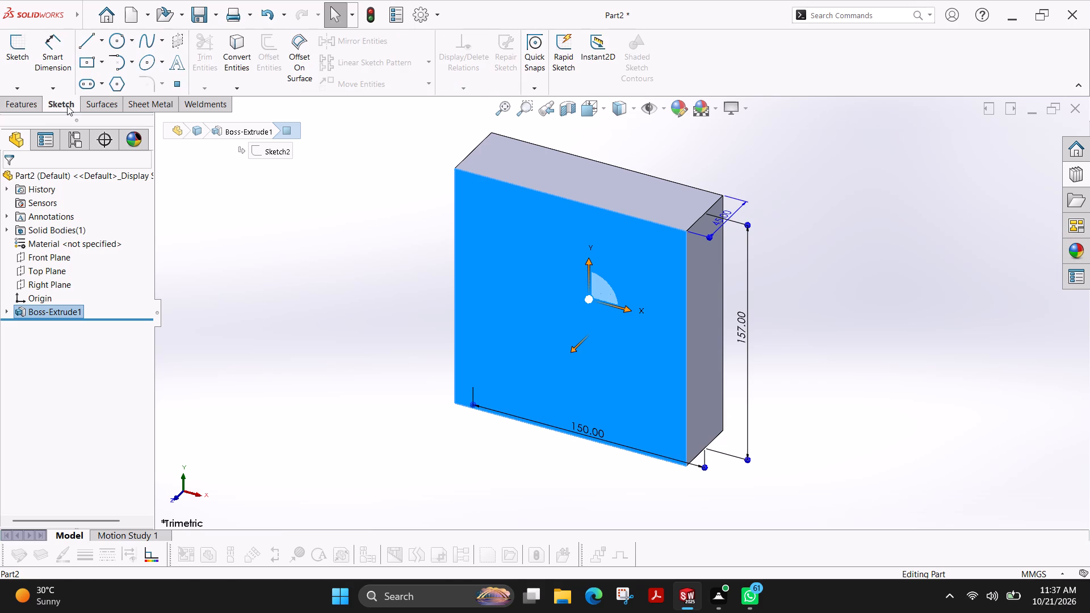
left_click(20, 56)
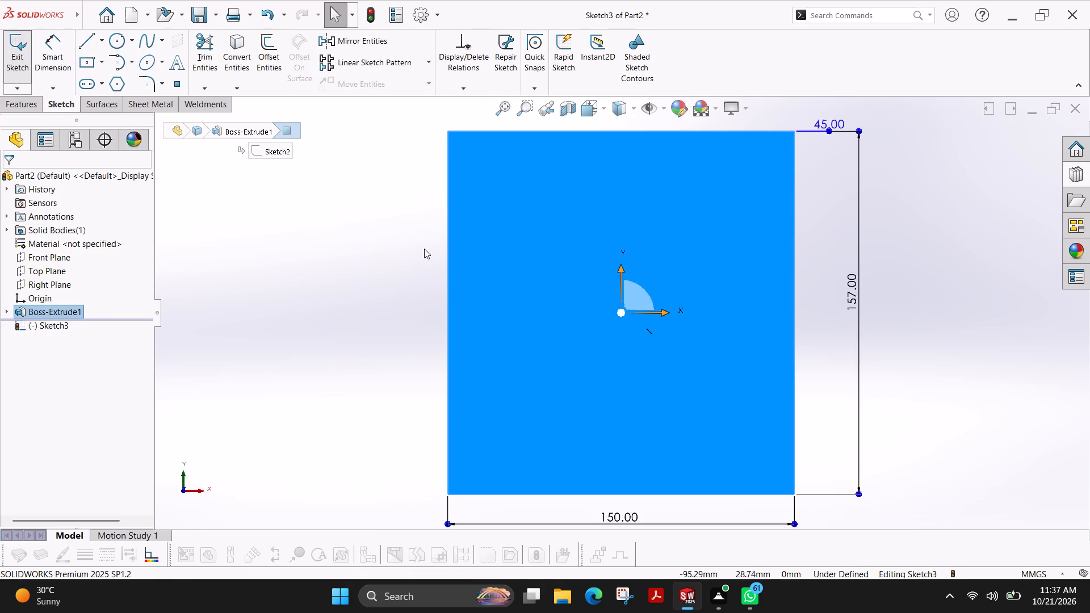
key("Escape")
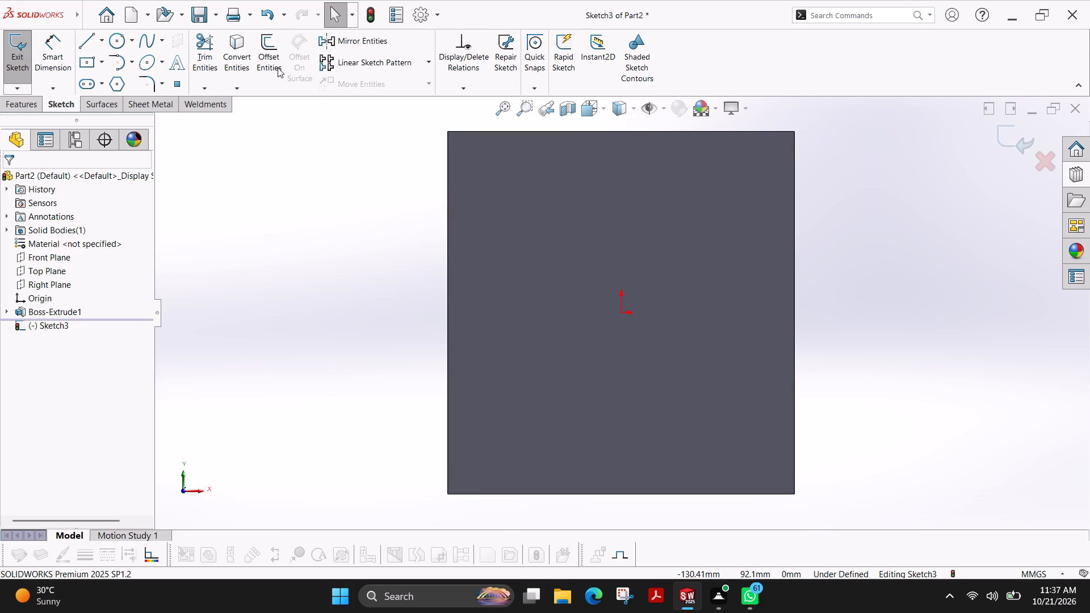
left_click(114, 45)
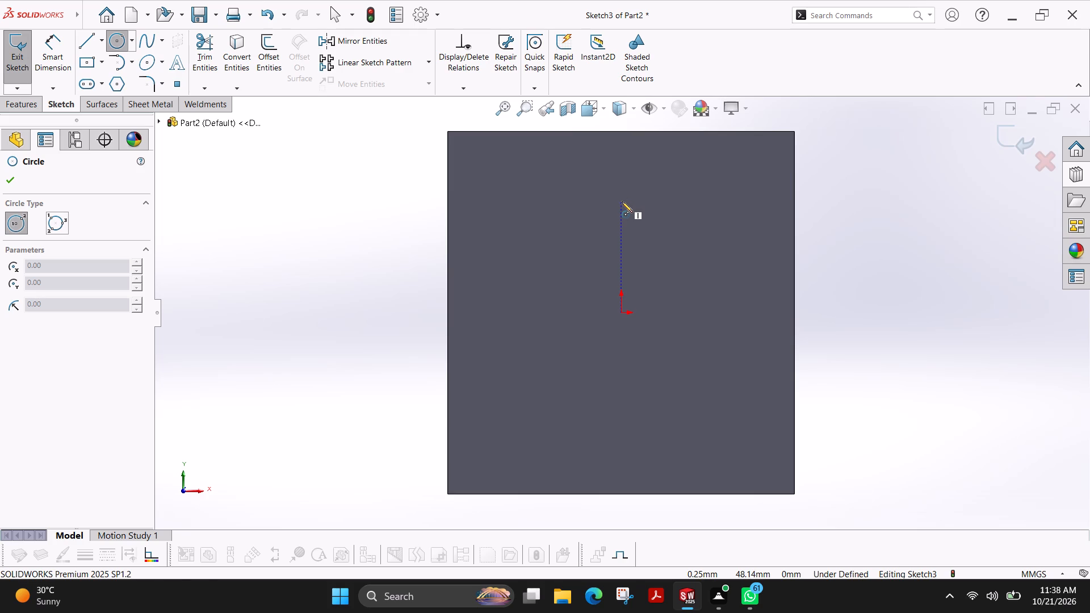
left_click(622, 201)
left_click(645, 205)
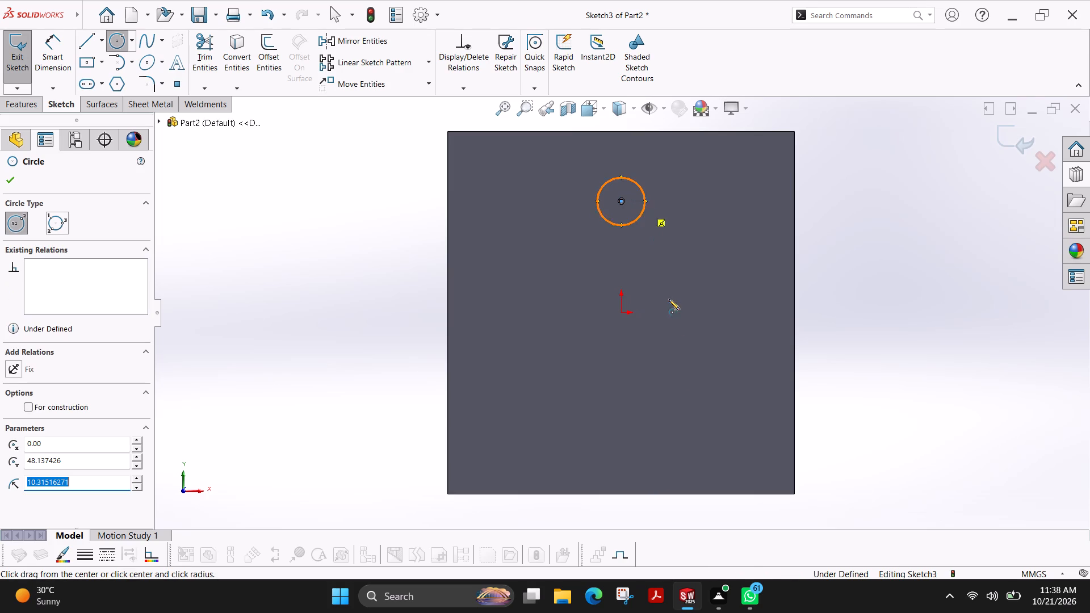
left_click(622, 415)
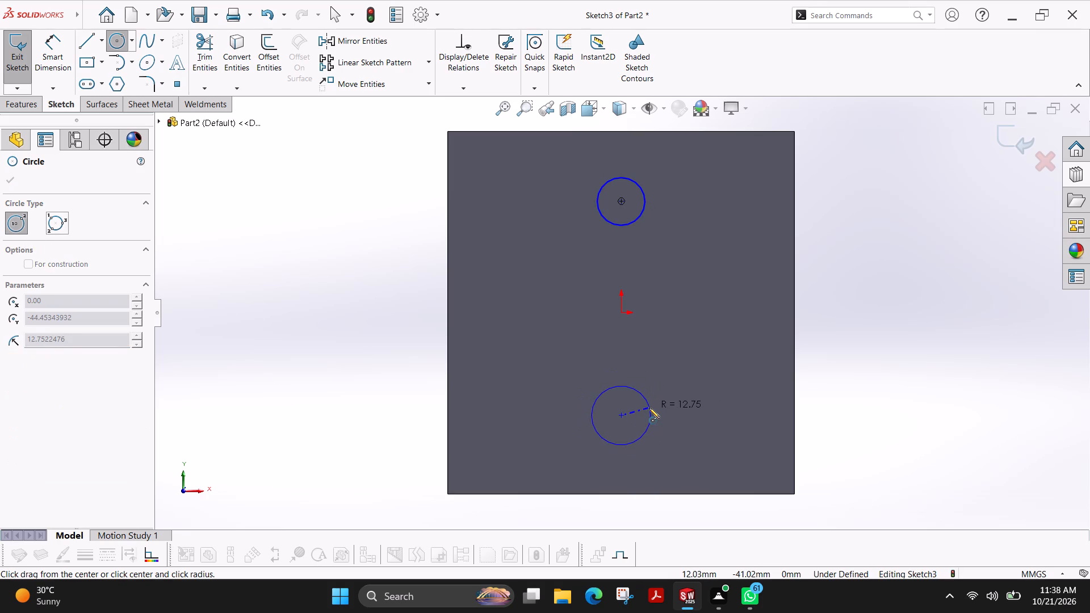
left_click(648, 408)
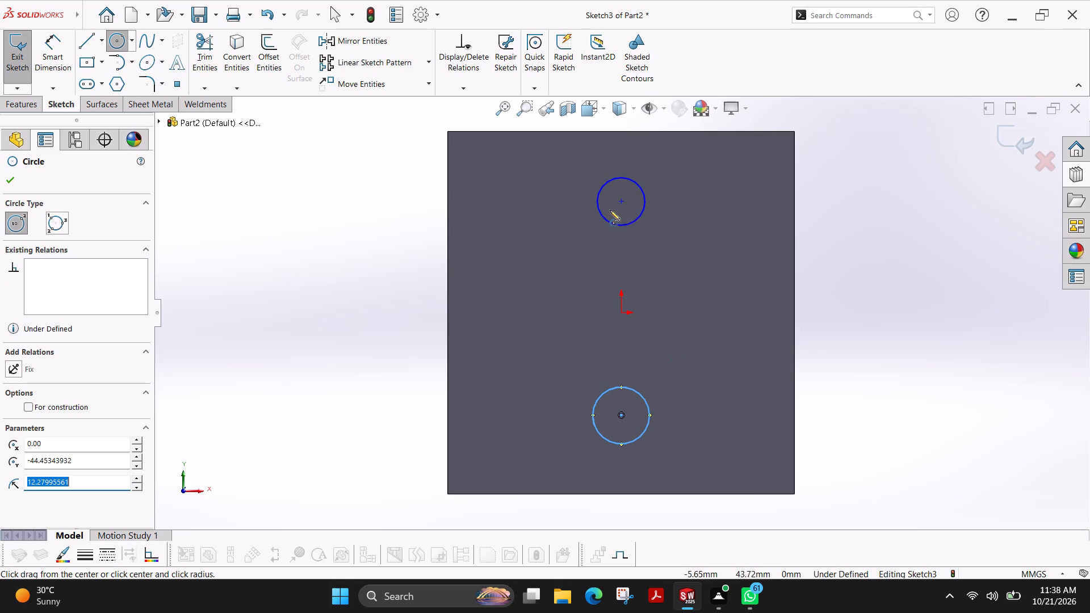
Sketch a smaller concentric circle inside each one, with radii of about 5.2 mm in the upper and 6.4 mm in the lower.
left_click(622, 203)
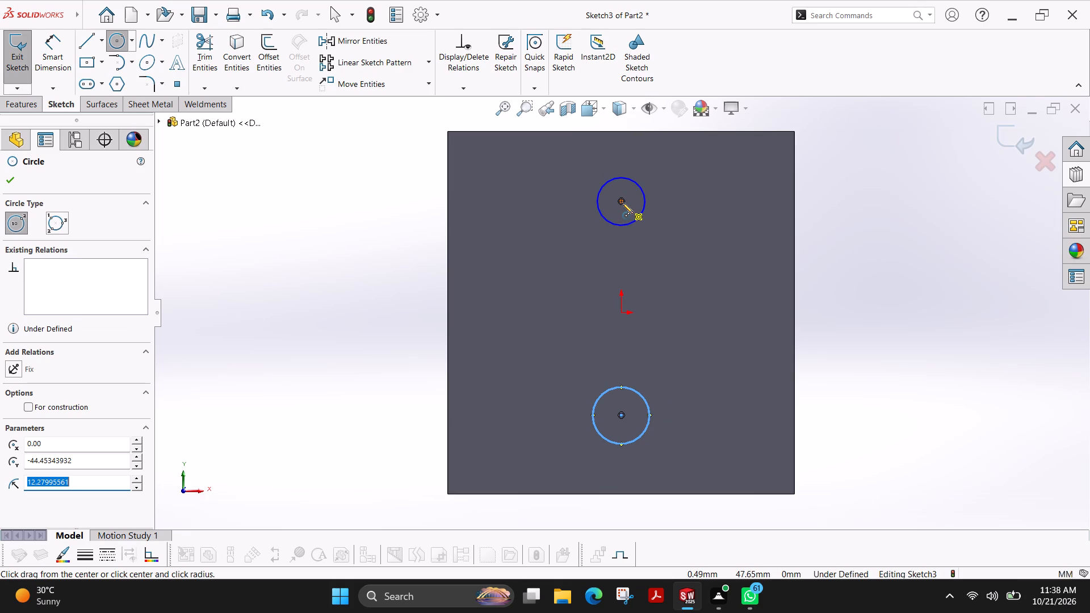
left_click(633, 199)
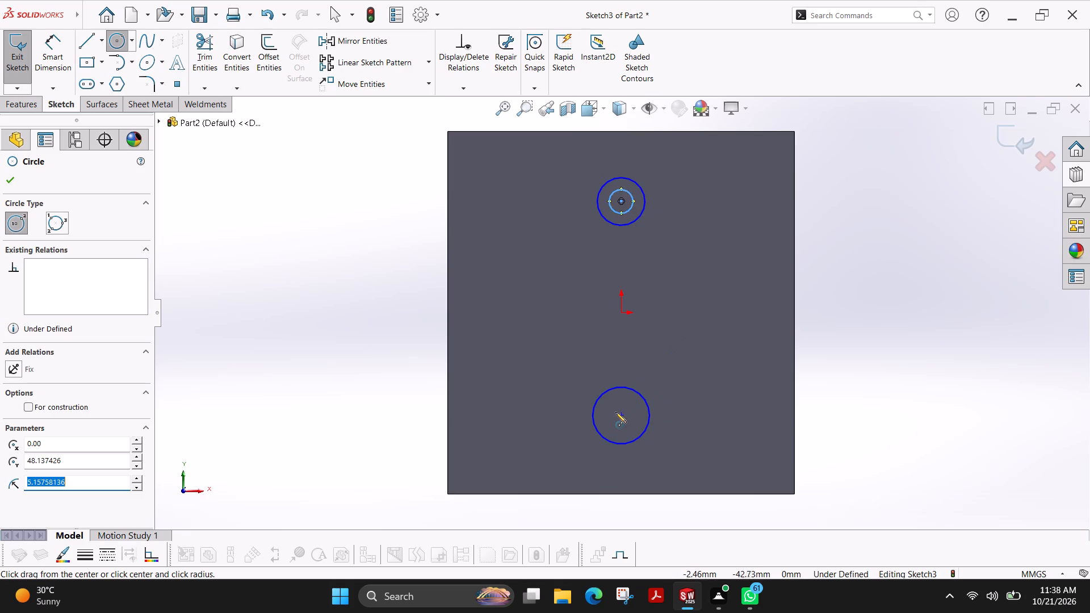
left_click(621, 413)
left_click(636, 414)
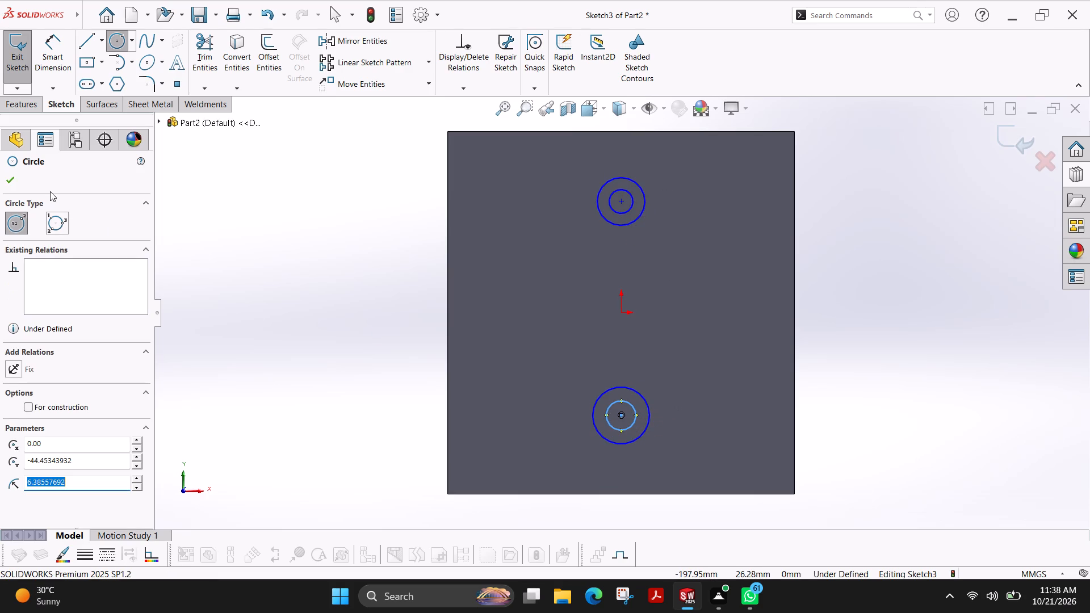
left_click(11, 176)
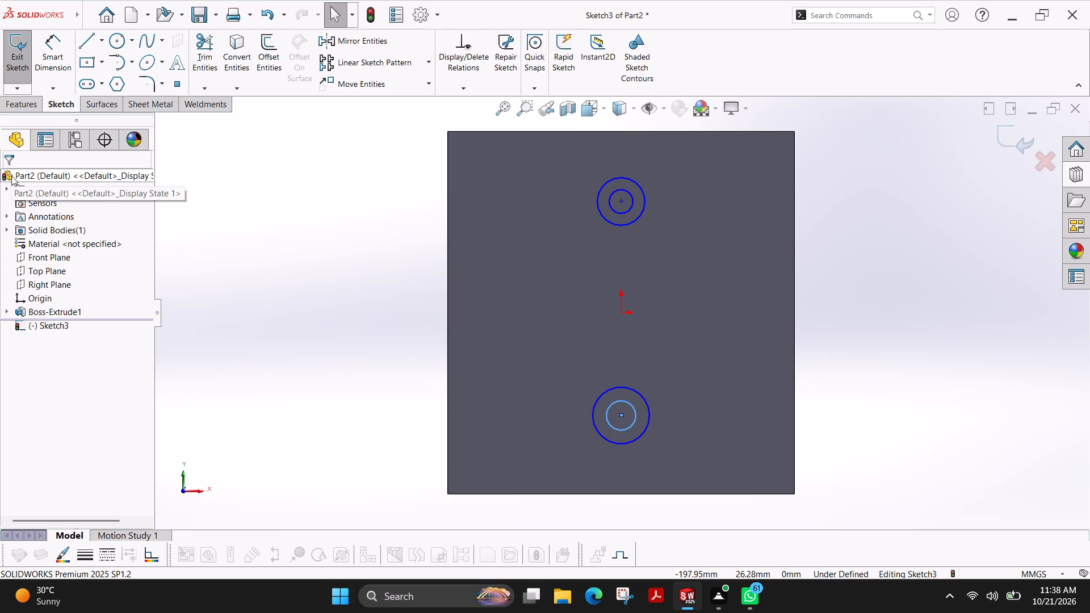
Dimension the upper pair's inner circle with a diameter of 20 mm.
left_click(51, 60)
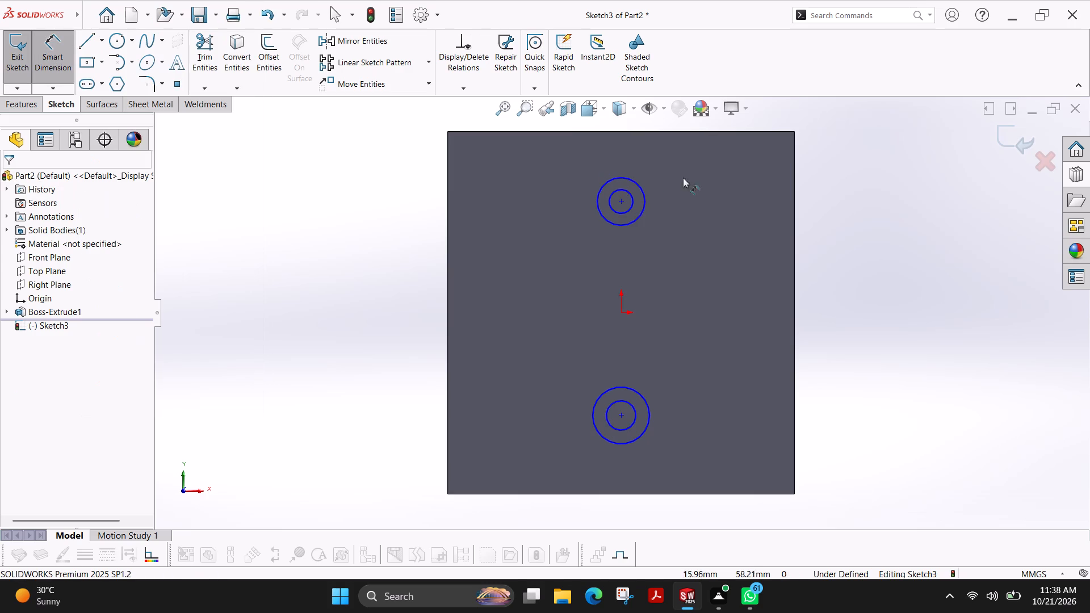
left_click(635, 202)
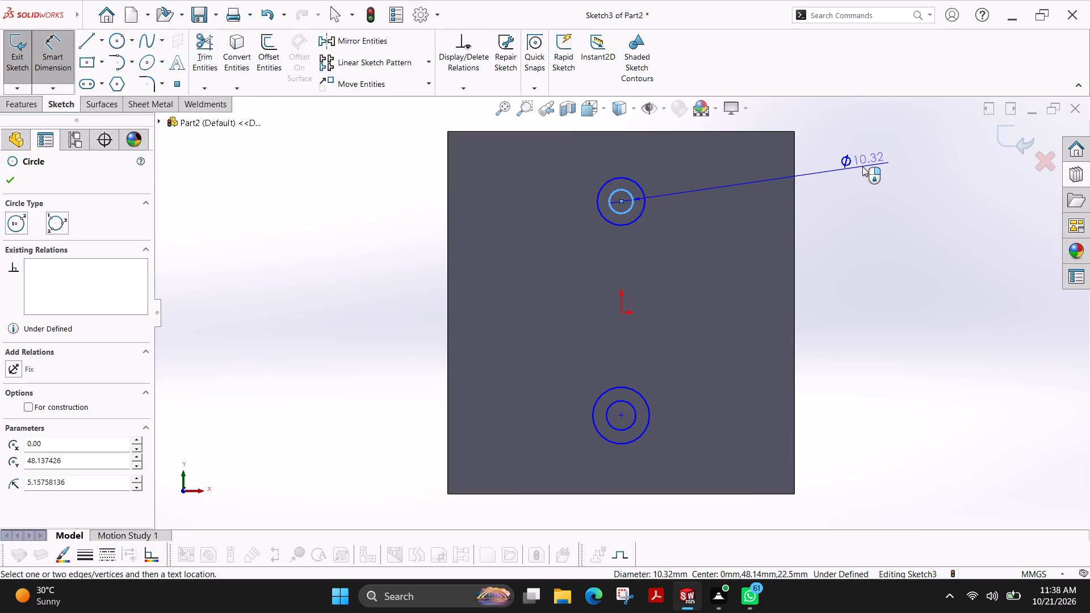
left_click(862, 166)
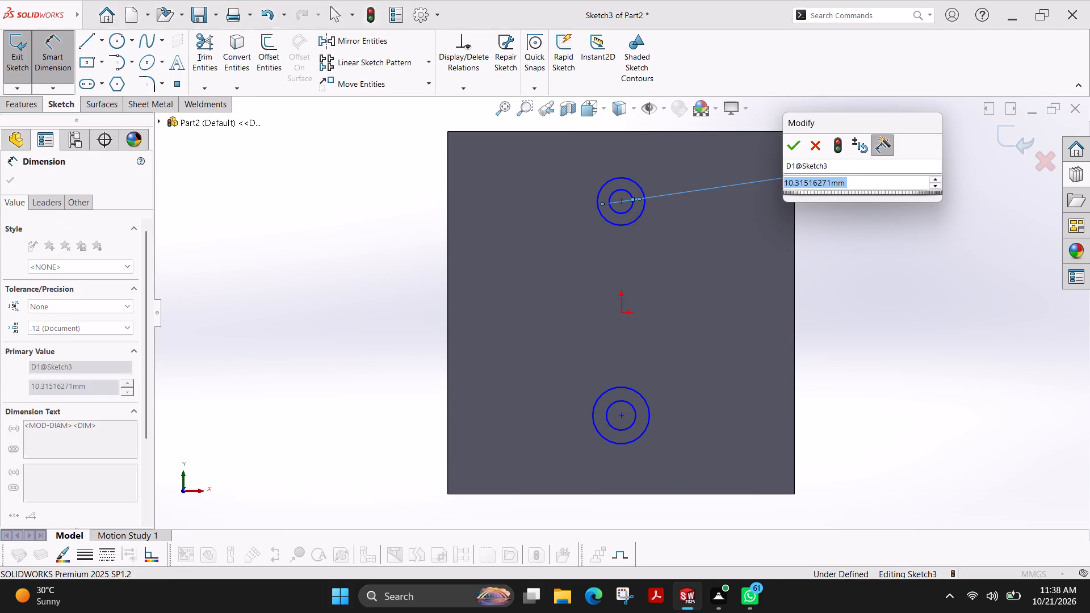
type("20")
key("Return")
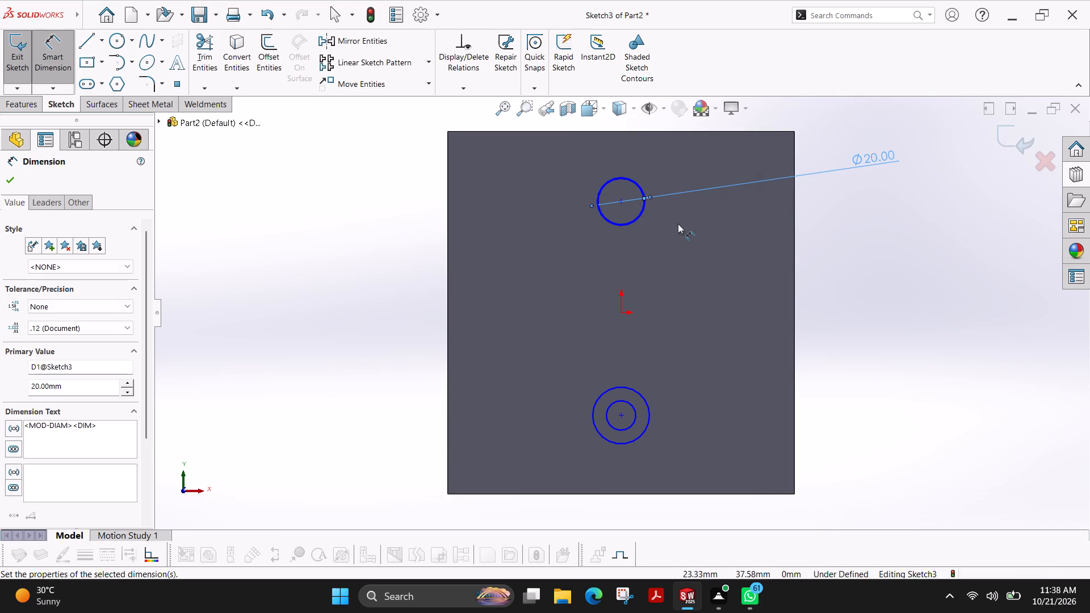
Dimension the upper pair's outer circle with a diameter of 50 mm.
scroll(673, 222, "down", 11)
left_click(484, 250)
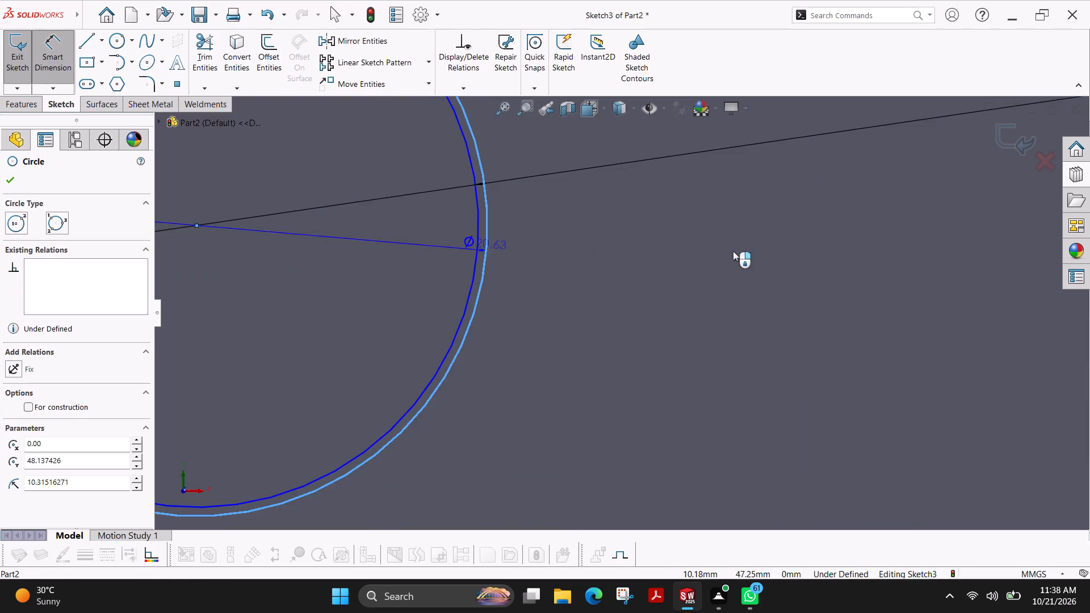
scroll(791, 250, "up", 8)
scroll(1043, 344, "up", 3)
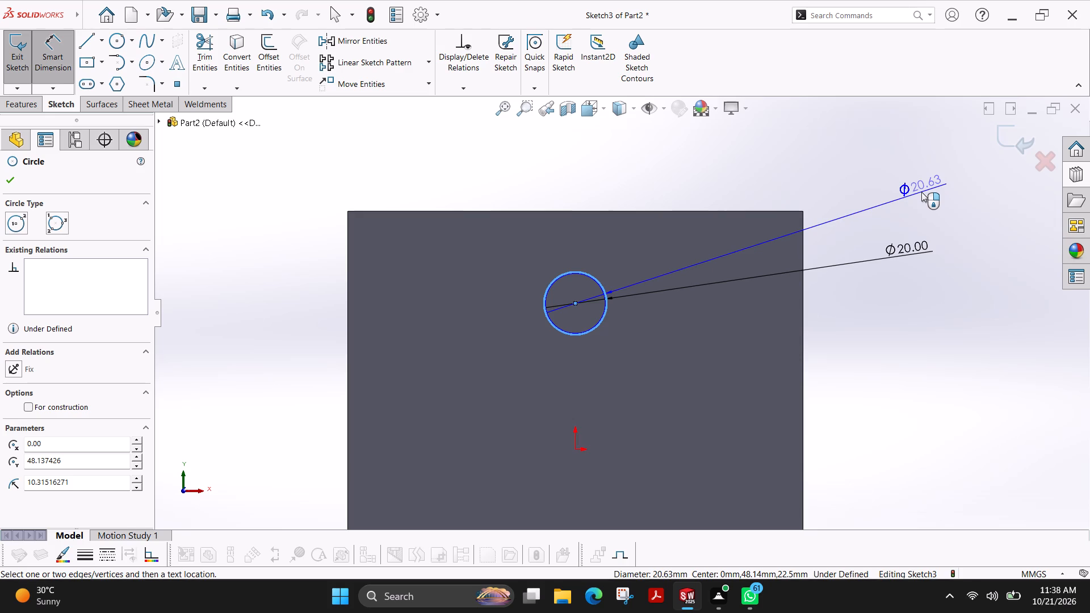
left_click(921, 192)
type("50")
key("Return")
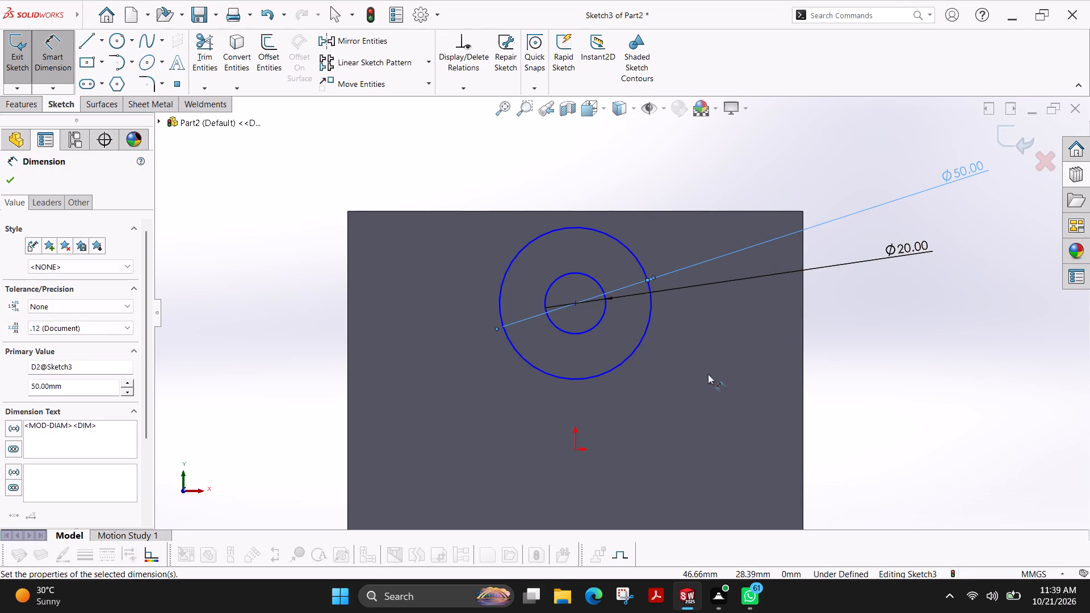
left_click(8, 175)
scroll(591, 489, "up", 3)
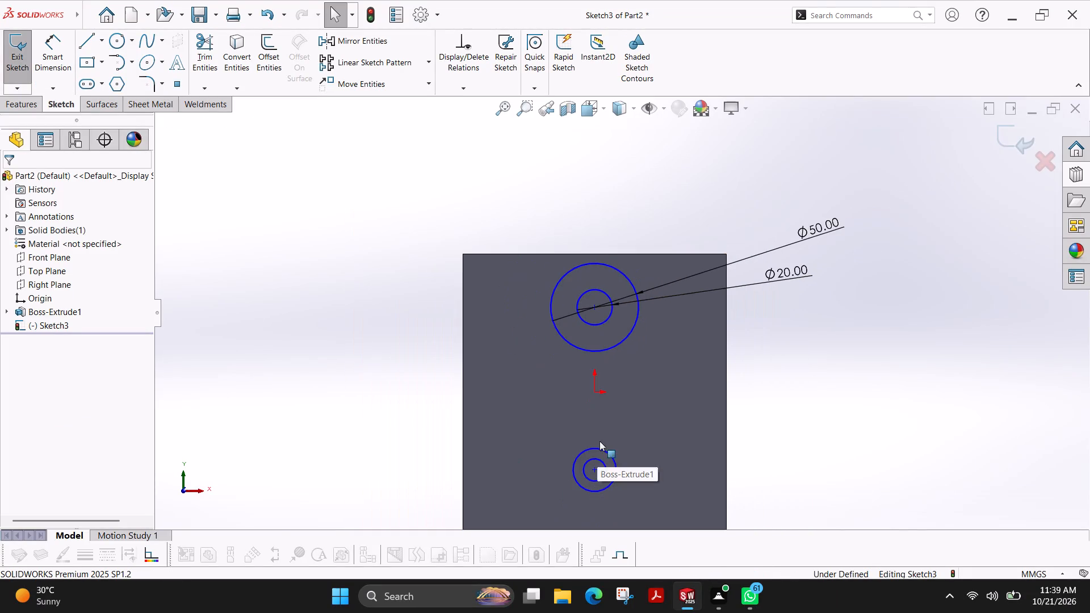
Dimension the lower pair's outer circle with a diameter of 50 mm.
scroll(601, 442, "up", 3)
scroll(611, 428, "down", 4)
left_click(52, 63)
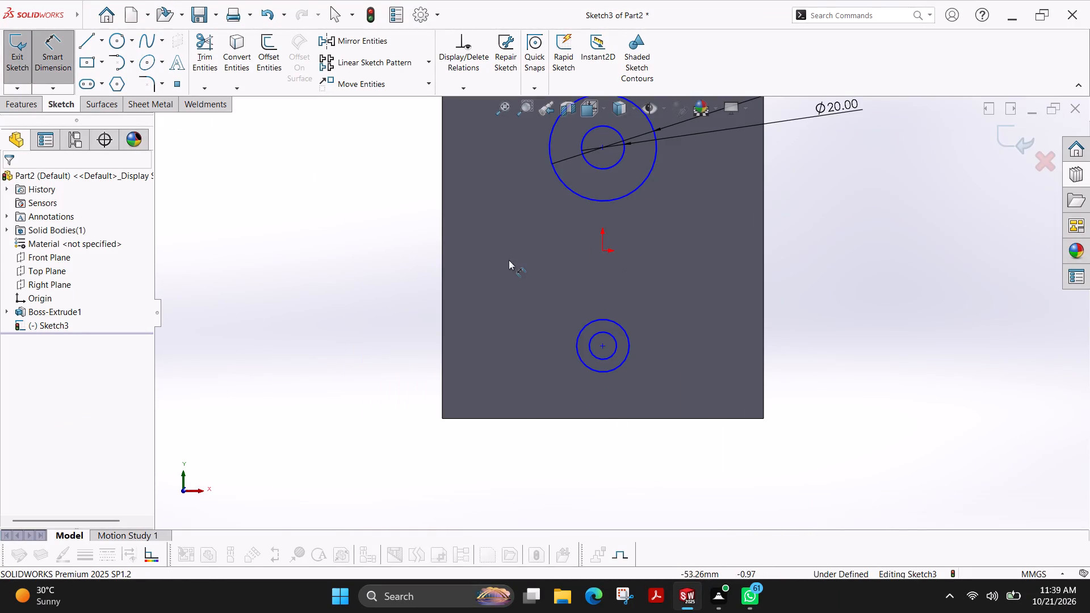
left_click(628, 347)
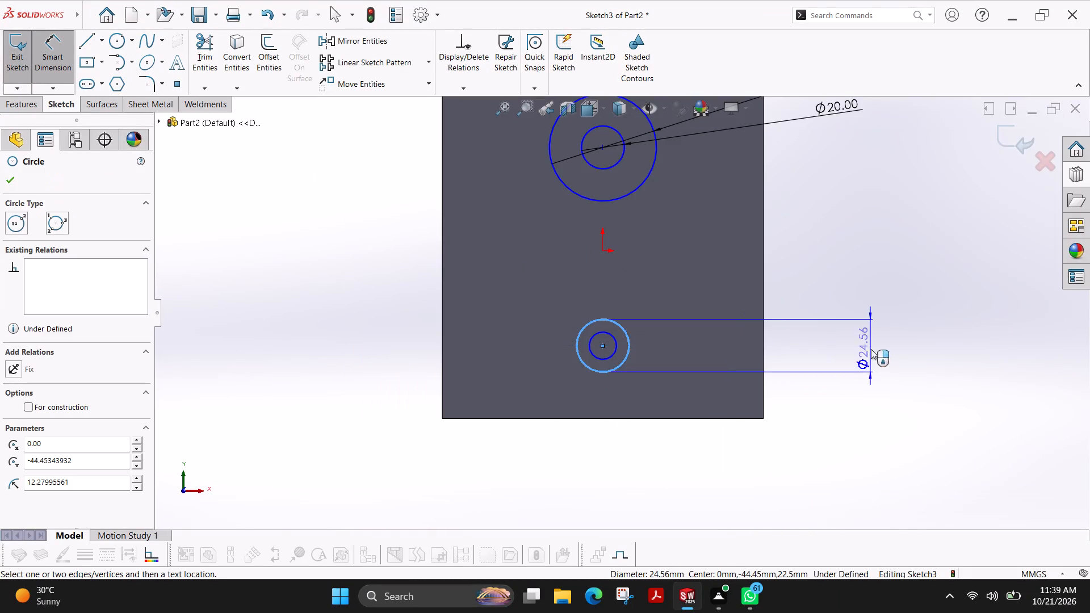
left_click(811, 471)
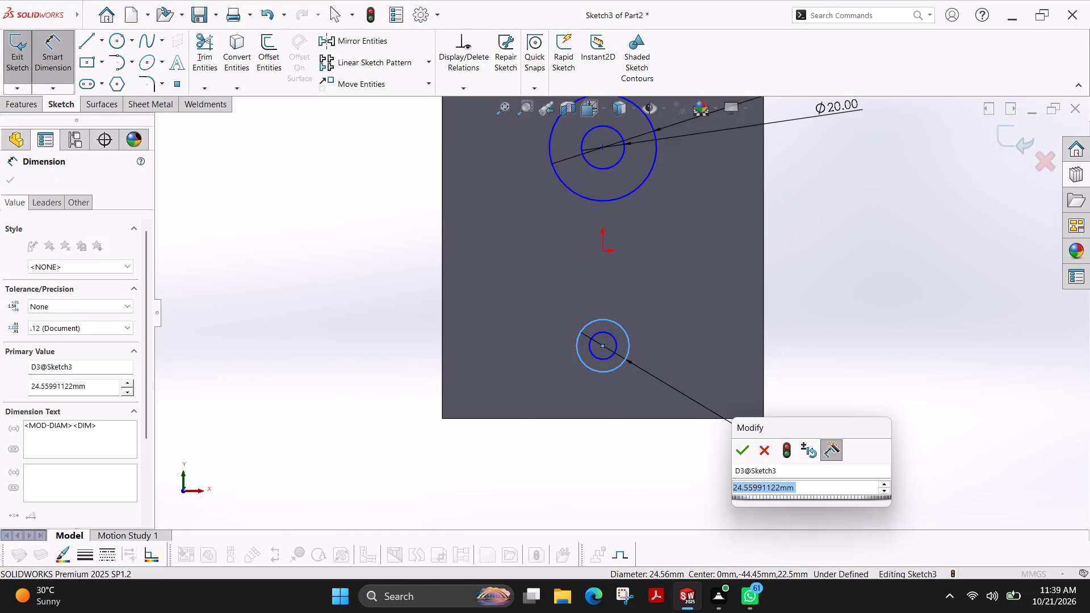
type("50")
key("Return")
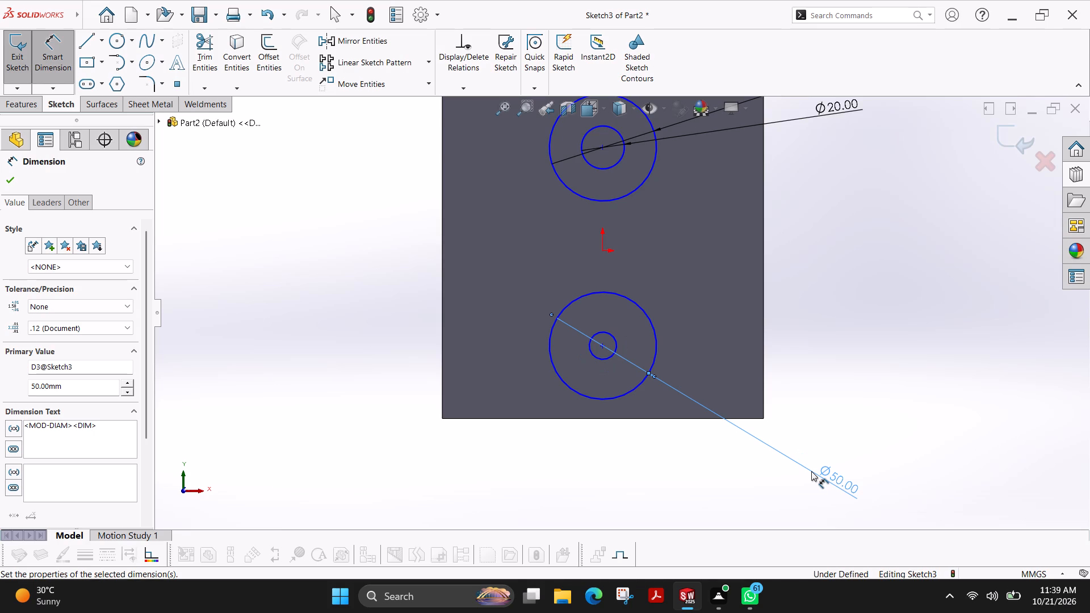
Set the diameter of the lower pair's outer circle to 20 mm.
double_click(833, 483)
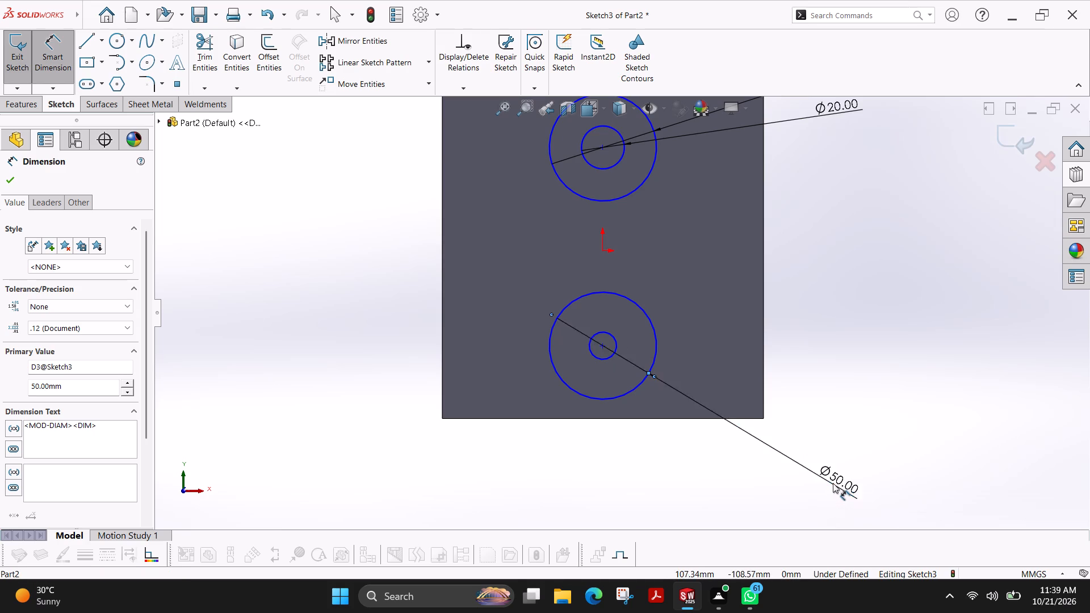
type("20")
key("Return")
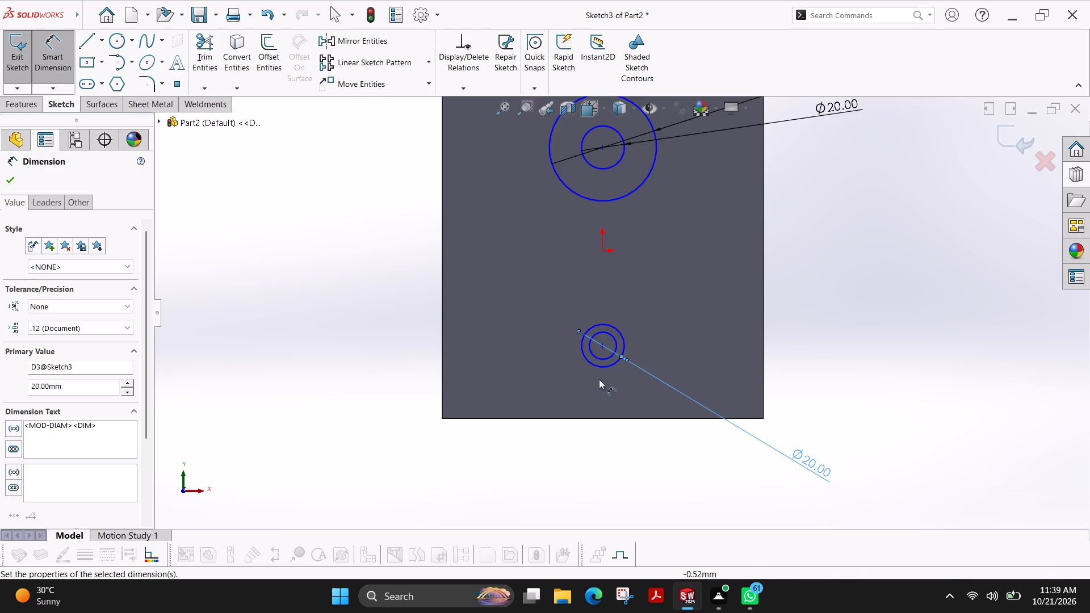
Dimension the radial gap between the lower pair's inner and outer circles and try to set it to 20 mm.
scroll(616, 355, "down", 5)
left_click(584, 350)
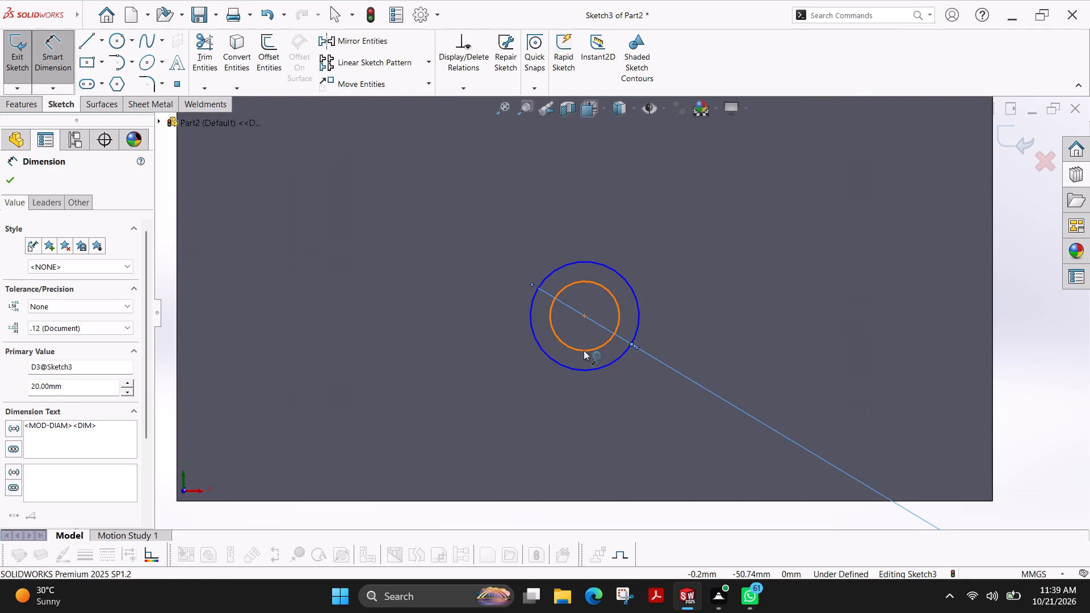
left_click(588, 368)
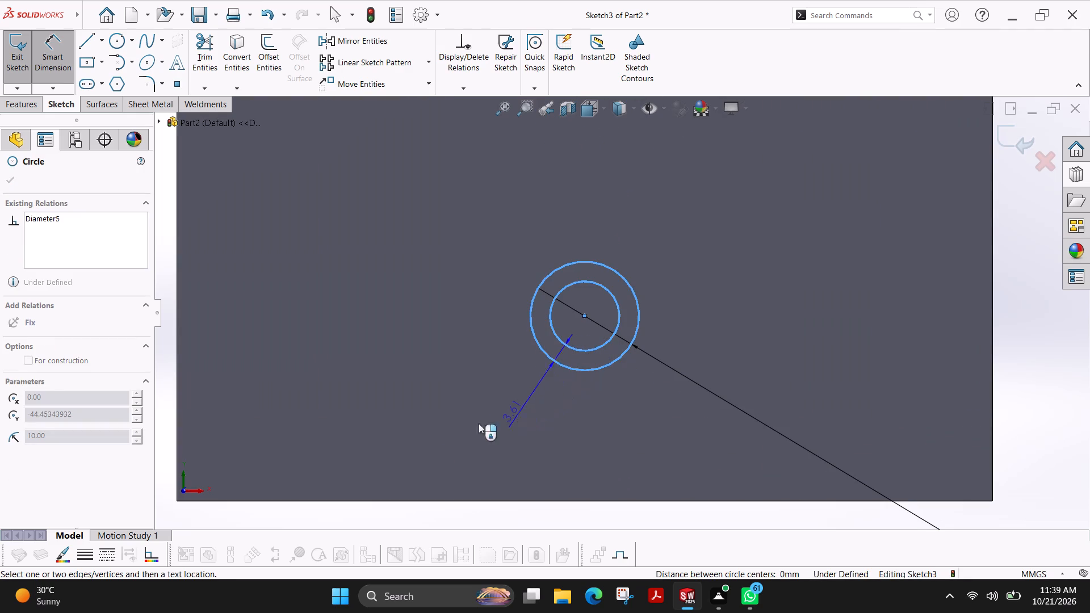
scroll(408, 456, "up", 3)
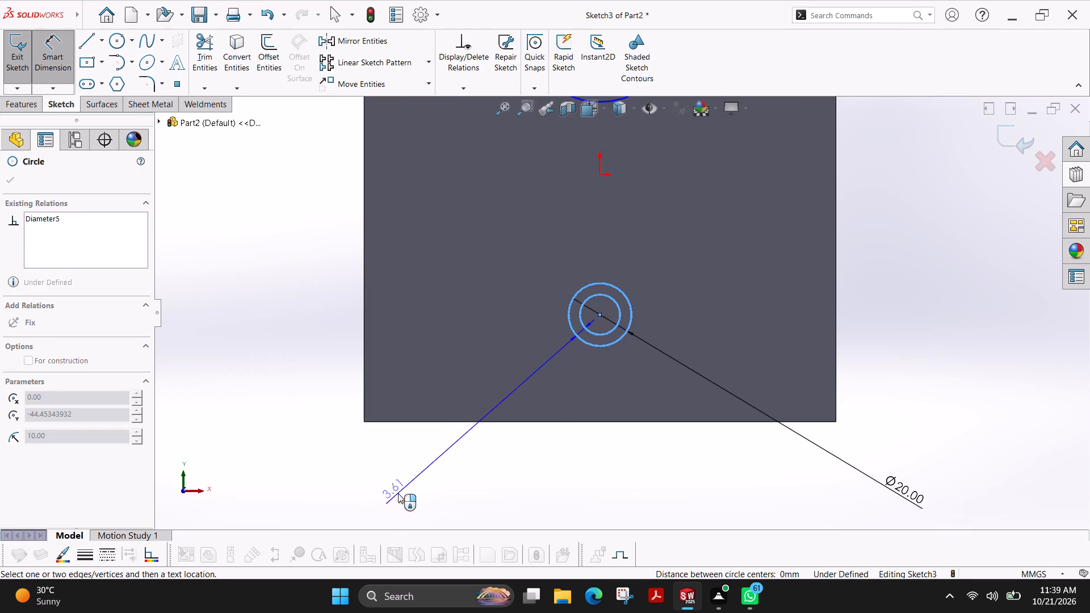
left_click(398, 493)
type("20")
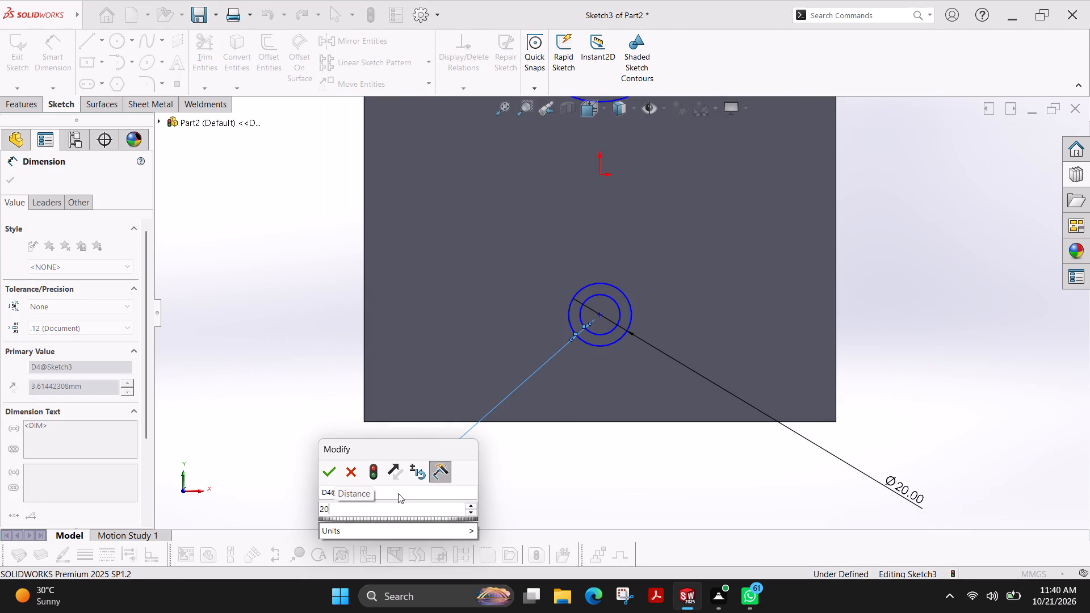
key("Return")
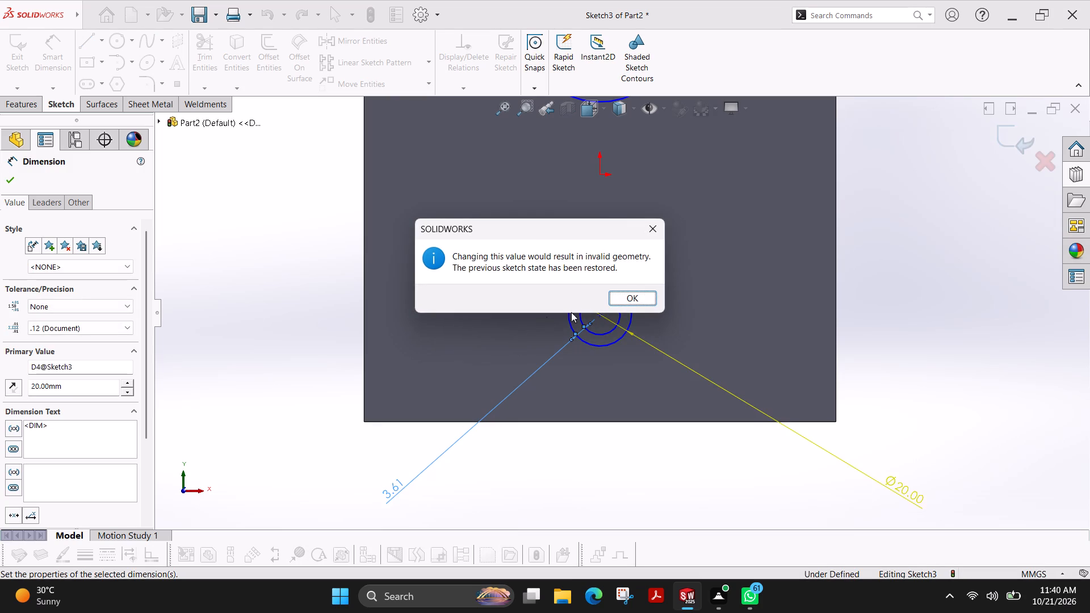
left_click(644, 300)
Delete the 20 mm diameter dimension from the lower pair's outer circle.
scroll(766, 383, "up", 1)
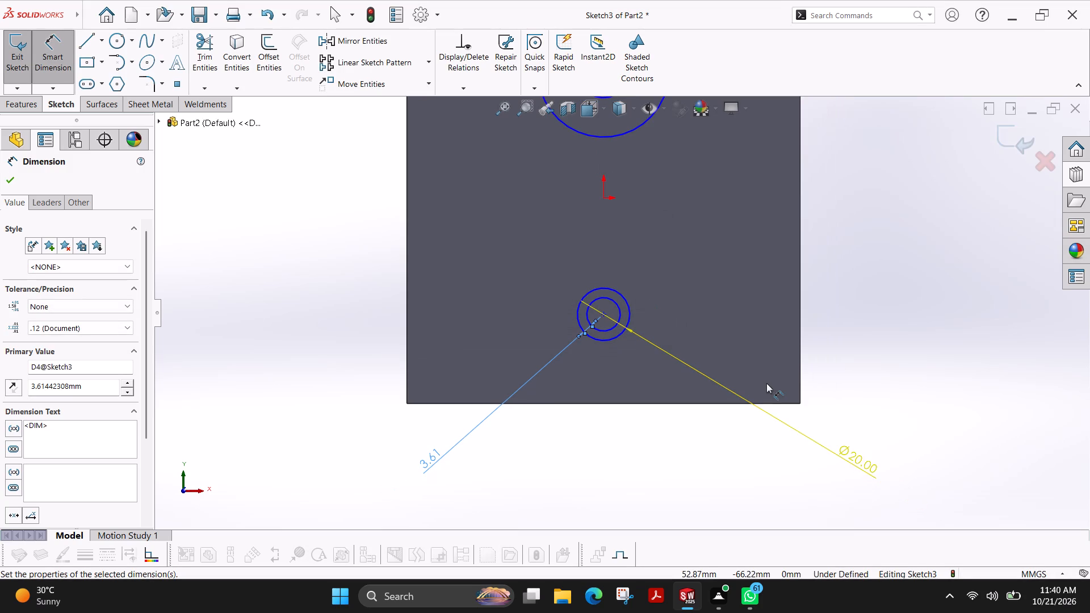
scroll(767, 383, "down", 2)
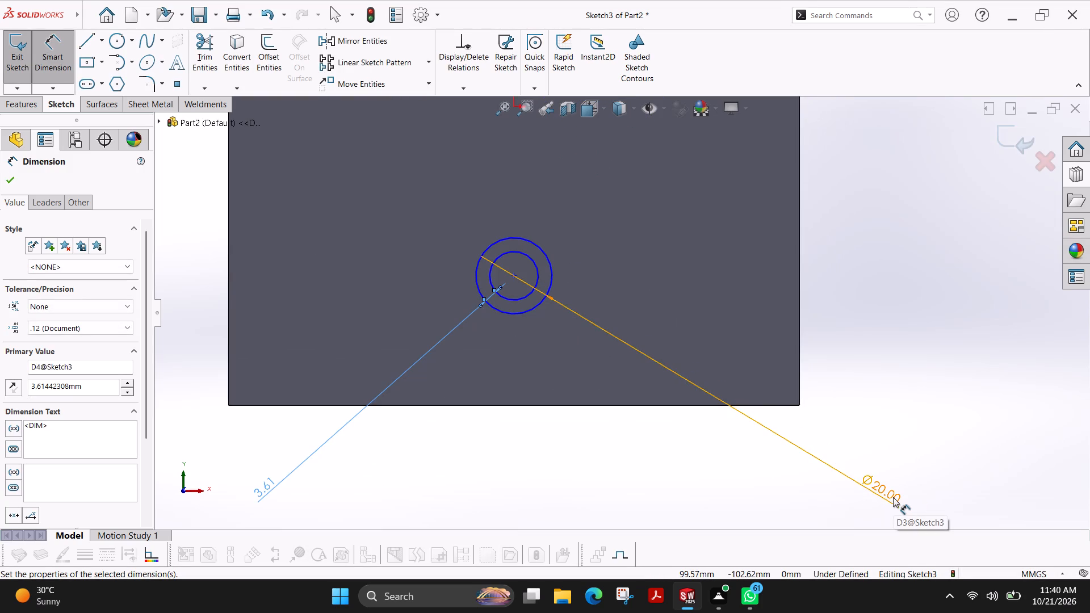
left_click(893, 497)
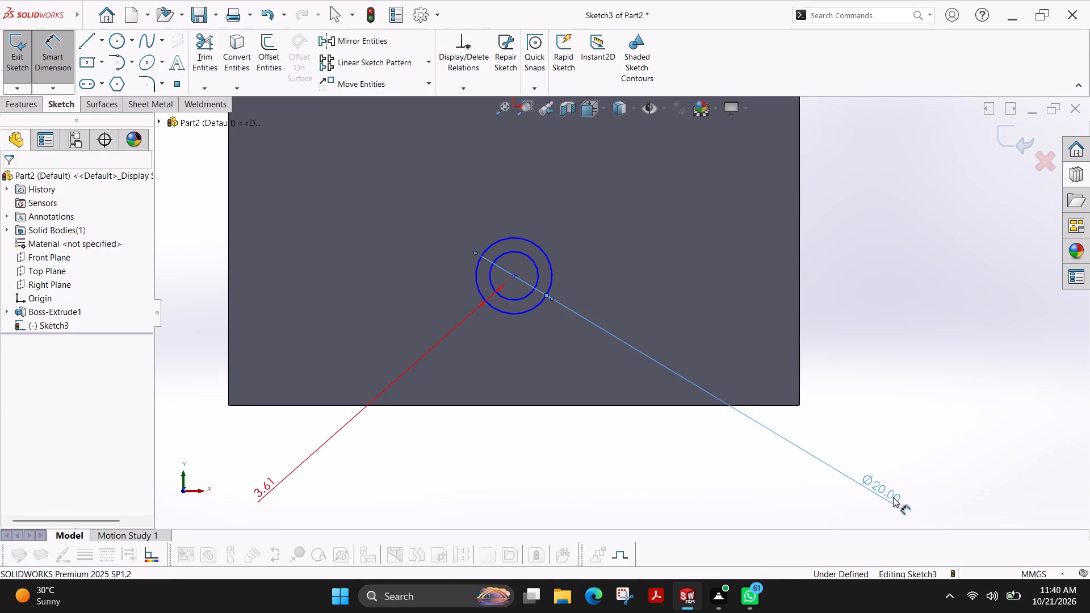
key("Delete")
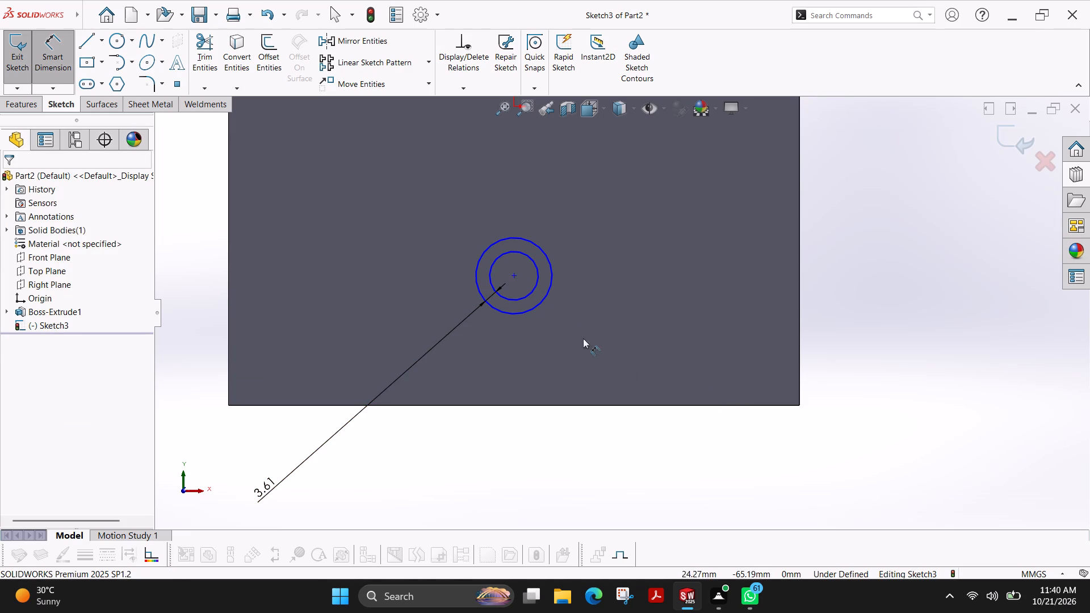
Set the radial gap between the lower pair's two circles to 20 mm.
double_click(261, 490)
type("20")
key("Return")
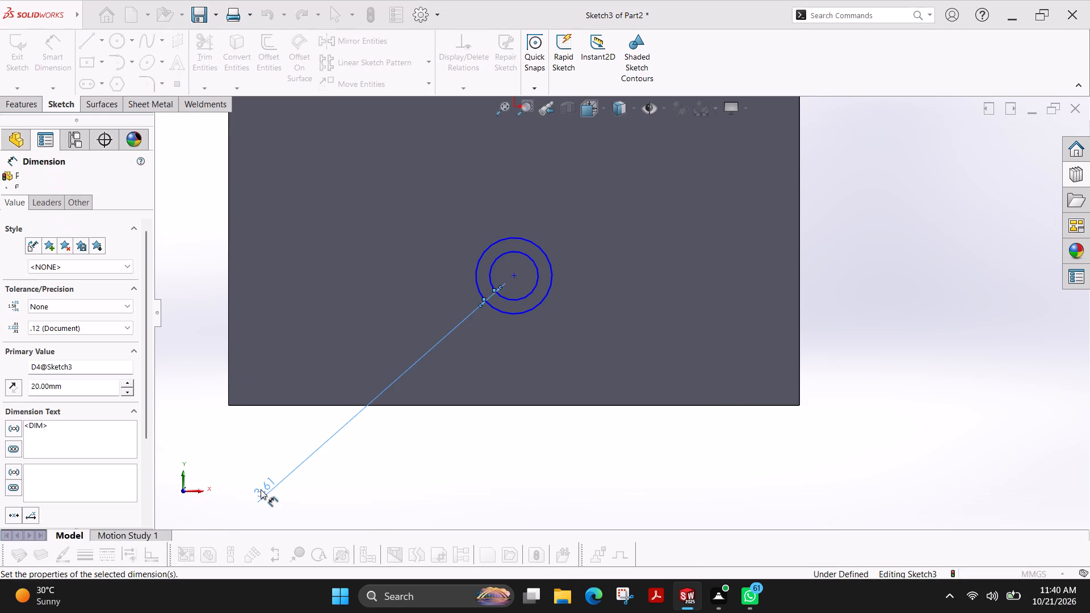
Move the lower pair's radial gap dimension closer to the block.
scroll(503, 401, "up", 5)
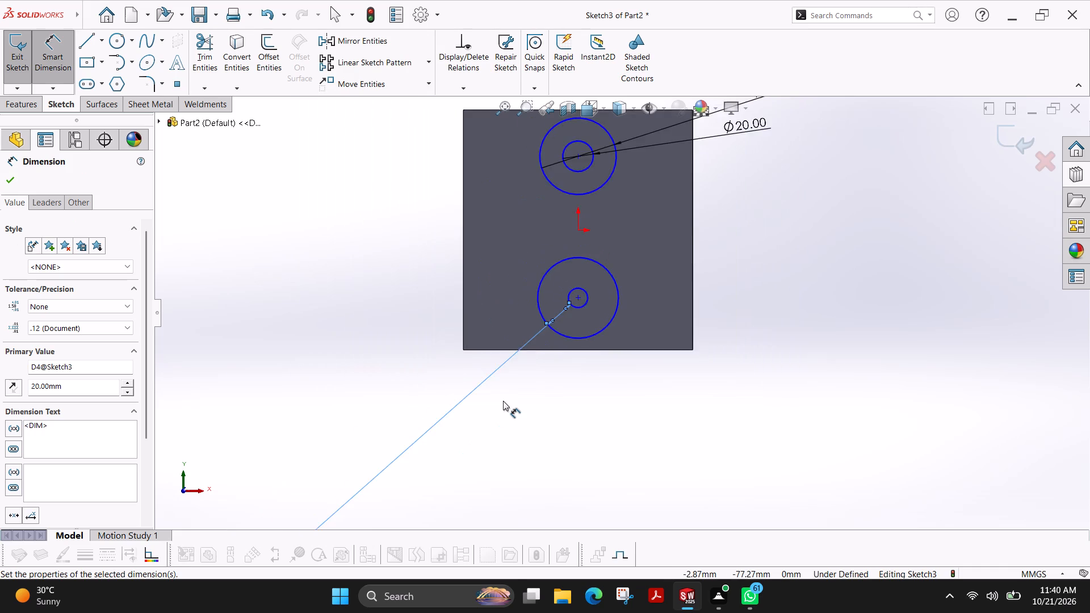
scroll(503, 401, "up", 5)
left_click_drag(386, 485, 387, 485)
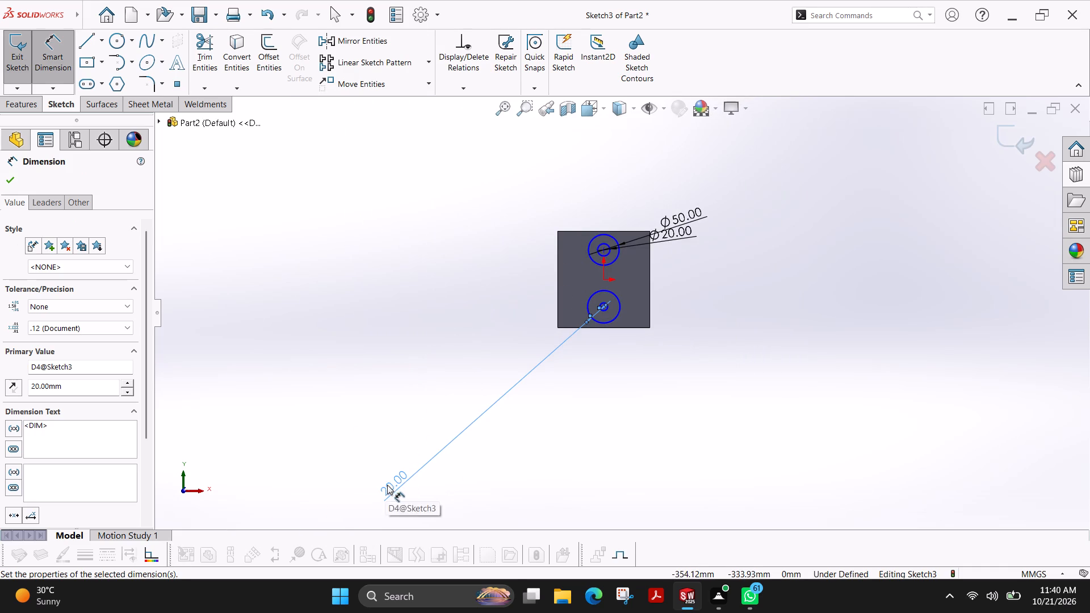
left_click_drag(387, 485, 544, 347)
Dimension the lower pair's inner circle with a diameter of 20 mm.
scroll(611, 334, "down", 9)
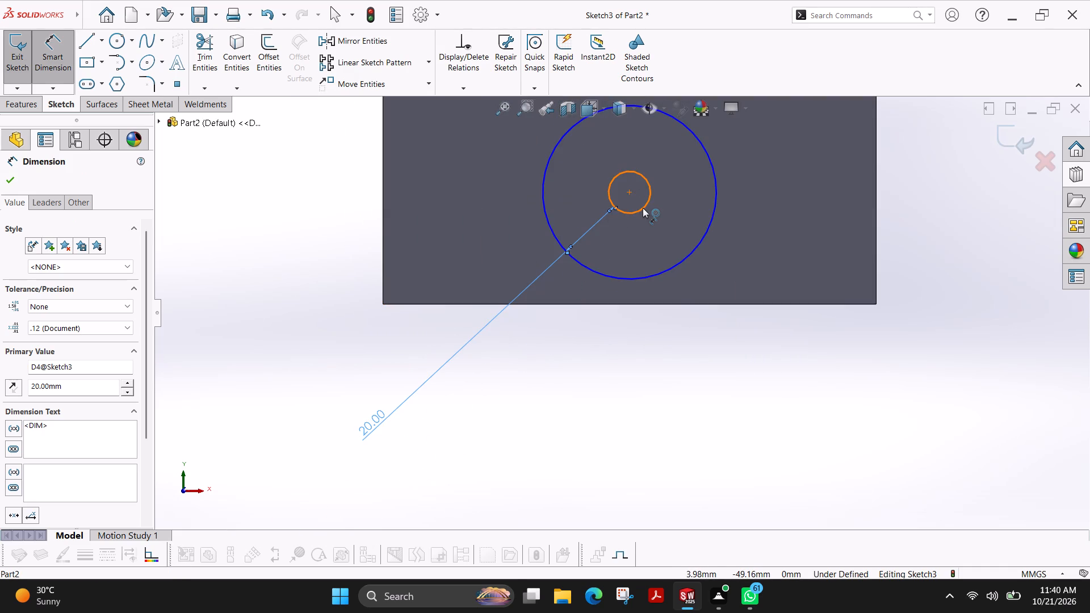
left_click(643, 208)
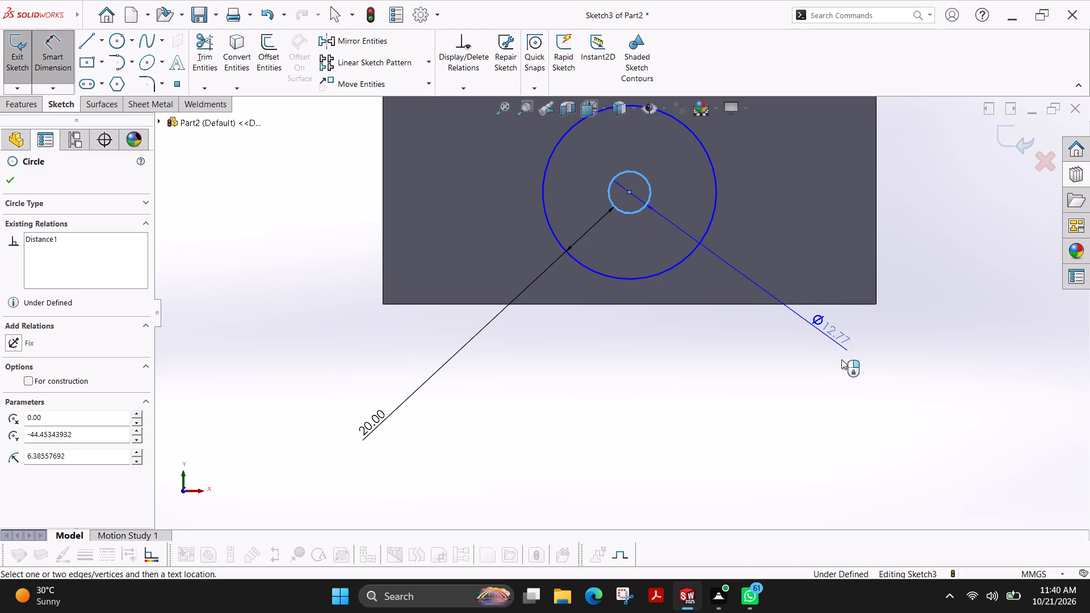
left_click(860, 397)
type("20")
key("Return")
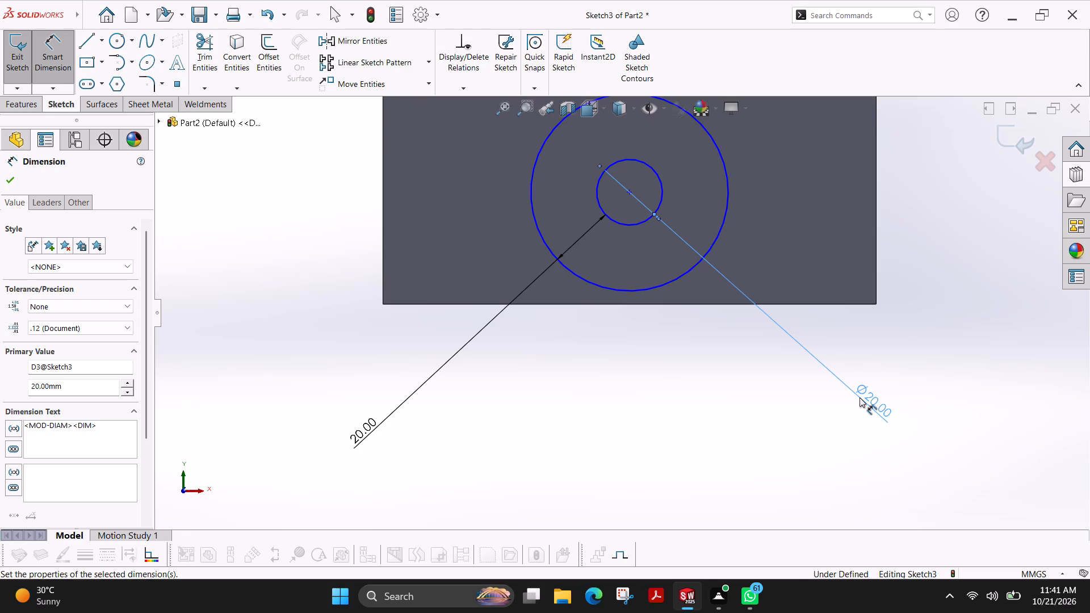
Dimension the vertical distance between the centres of the two circle pairs as 100 mm.
scroll(699, 244, "up", 8)
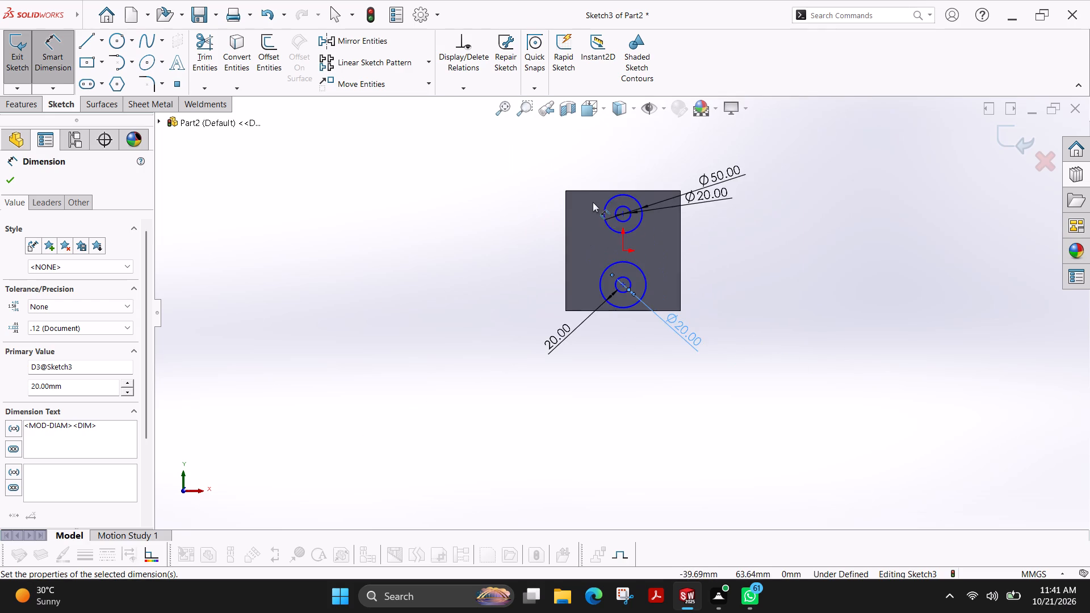
scroll(593, 201, "down", 3)
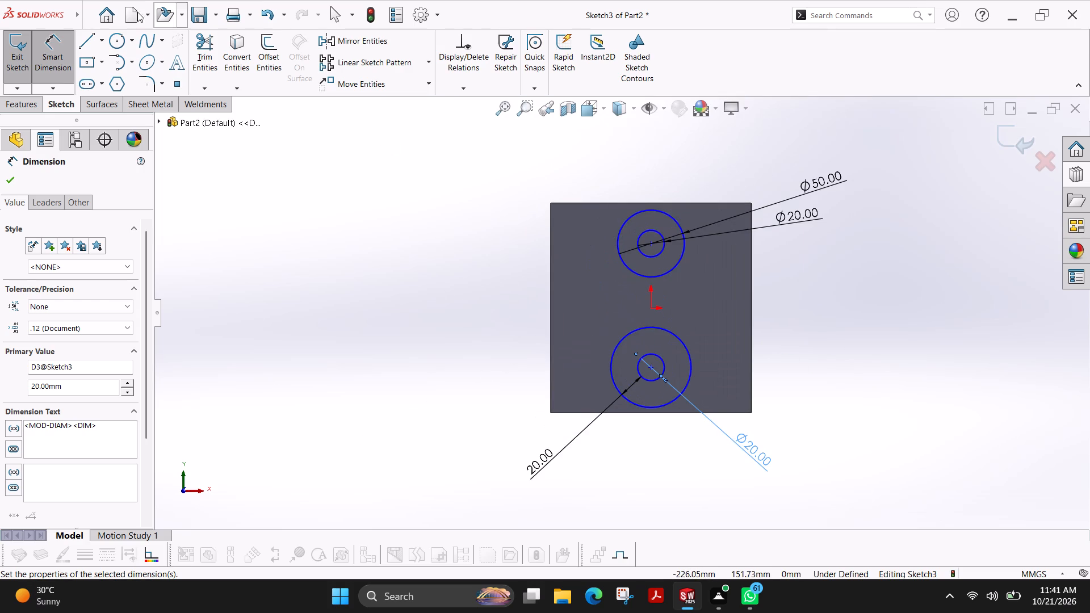
left_click(651, 367)
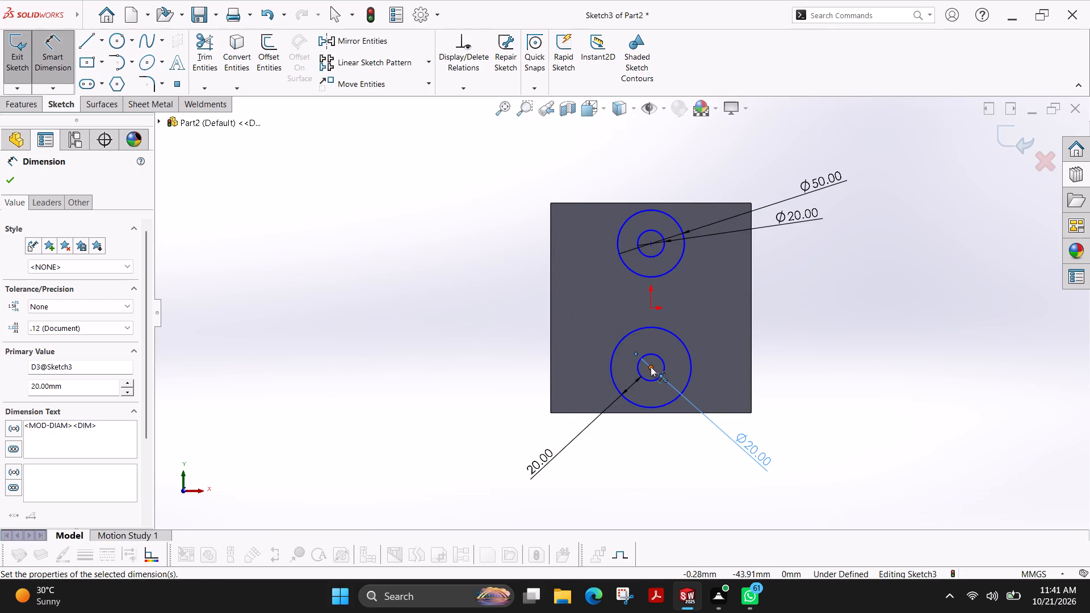
left_click(649, 243)
left_click(463, 314)
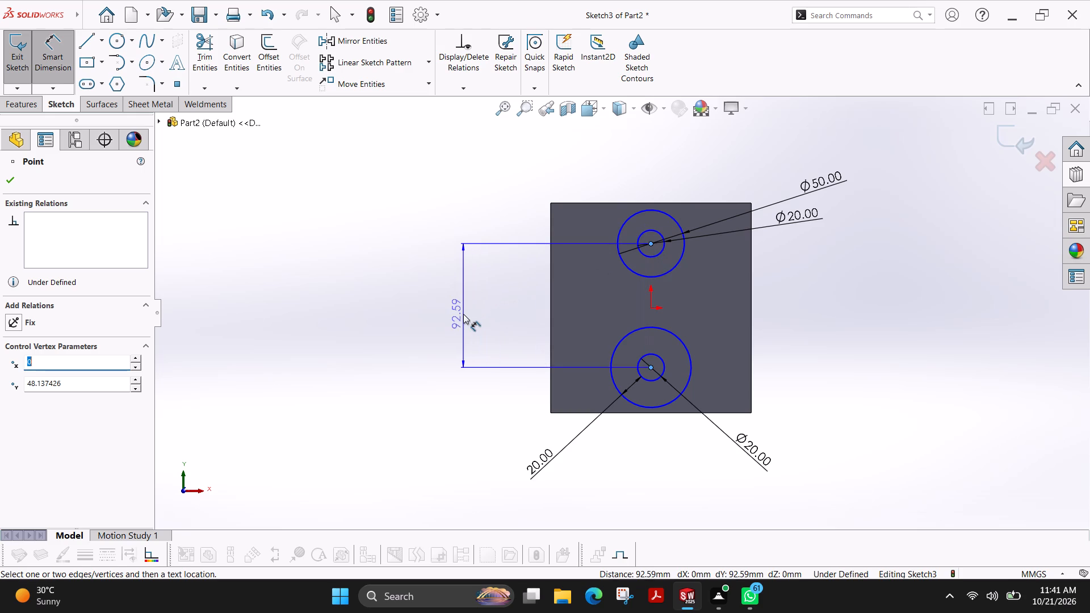
type("100")
key("Return")
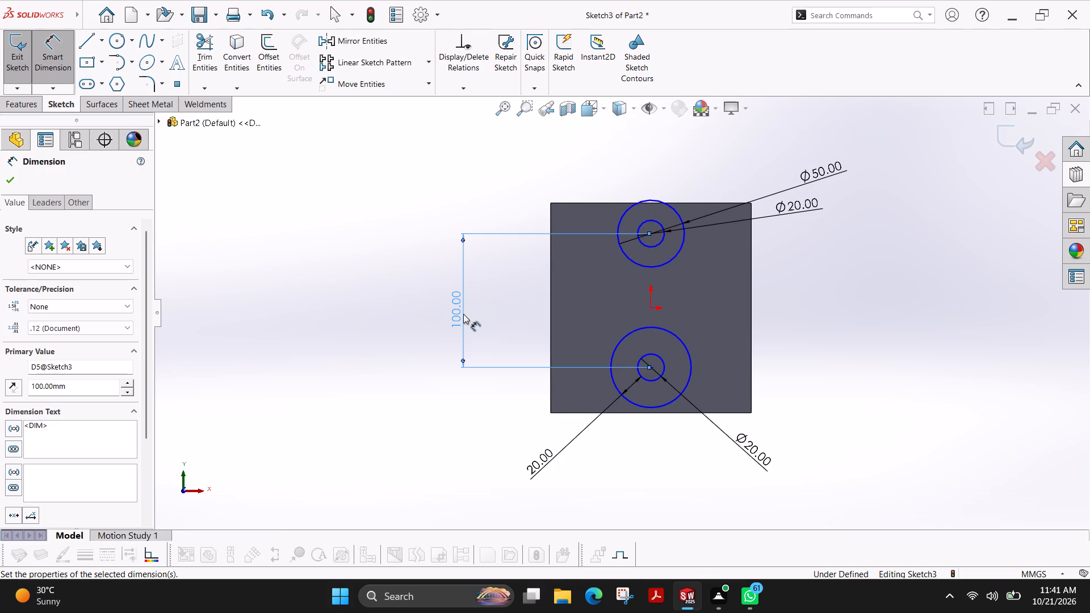
Dimension the vertical distance from the origin to the upper pair's centre as 50 mm.
left_click(648, 308)
left_click(648, 234)
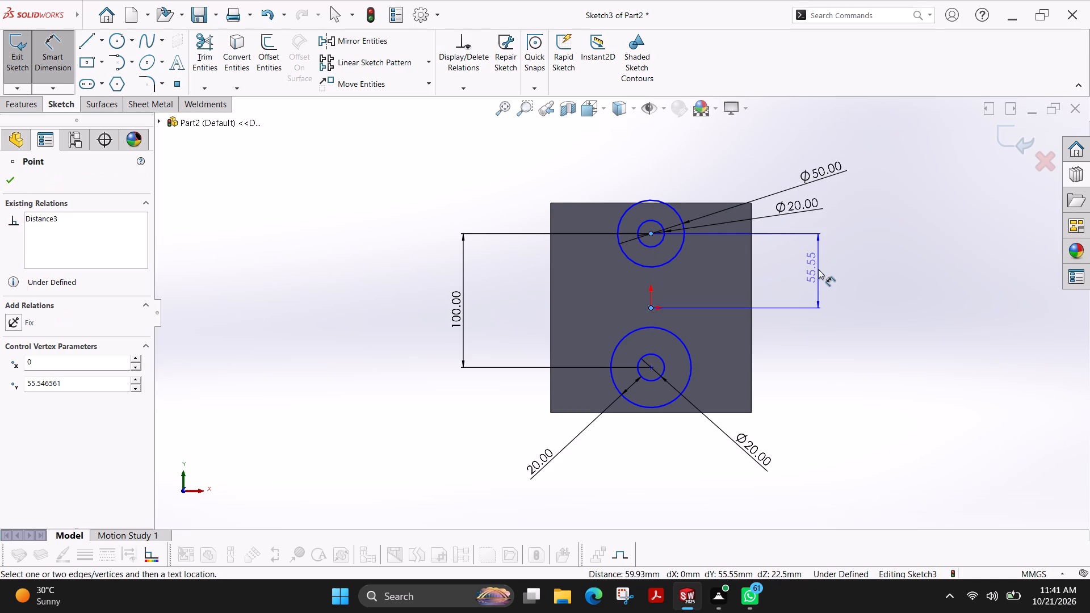
left_click(818, 269)
type("50")
key("Return")
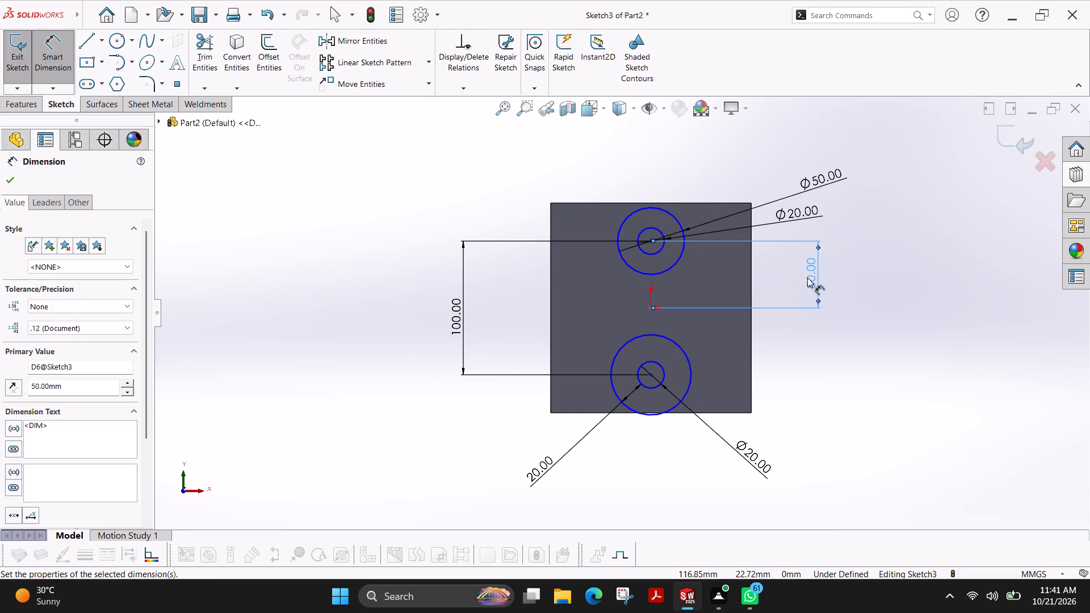
Set the vertical distance from the origin to the upper pair's centre to 52 mm.
scroll(812, 278, "down", 1)
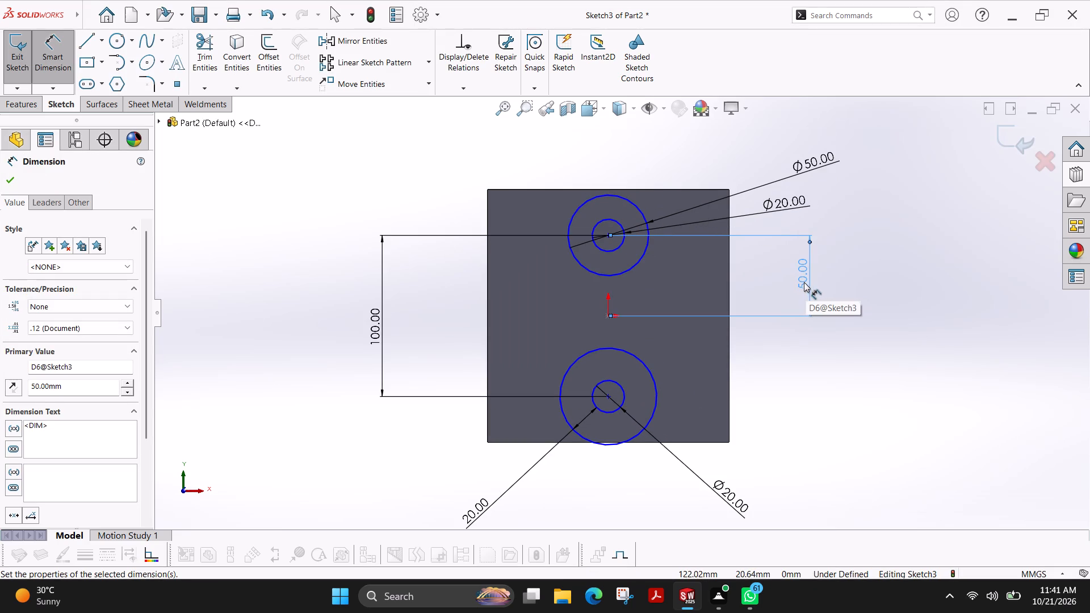
double_click(803, 276)
type("52")
key("Return")
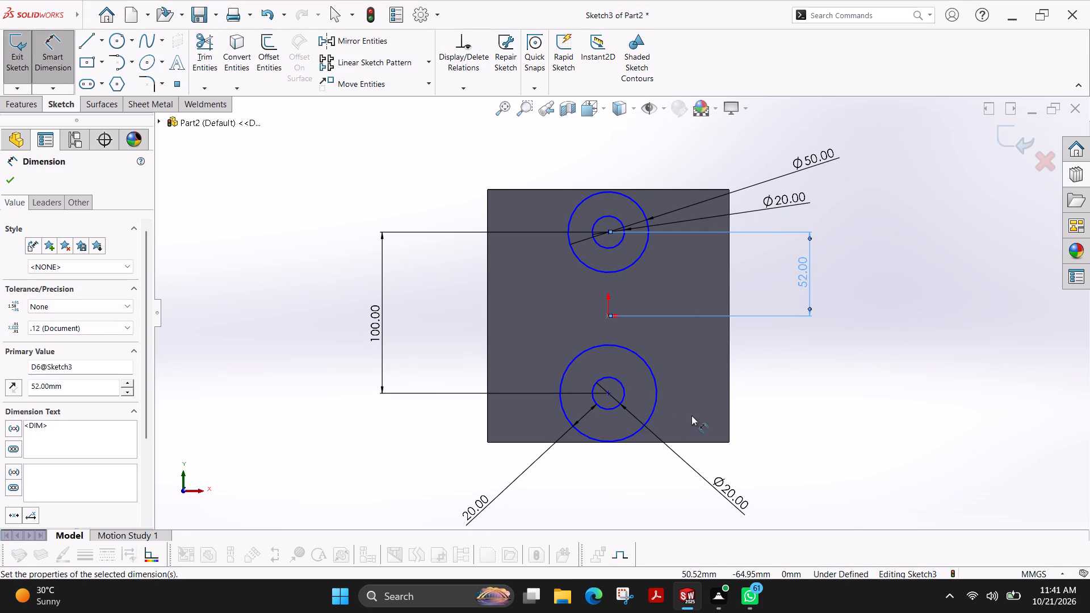
Examine how the lower and upper outer circles sit relative to the block's bottom and top edges.
scroll(648, 438, "down", 5)
scroll(570, 394, "down", 9)
scroll(545, 365, "up", 8)
scroll(580, 145, "up", 3)
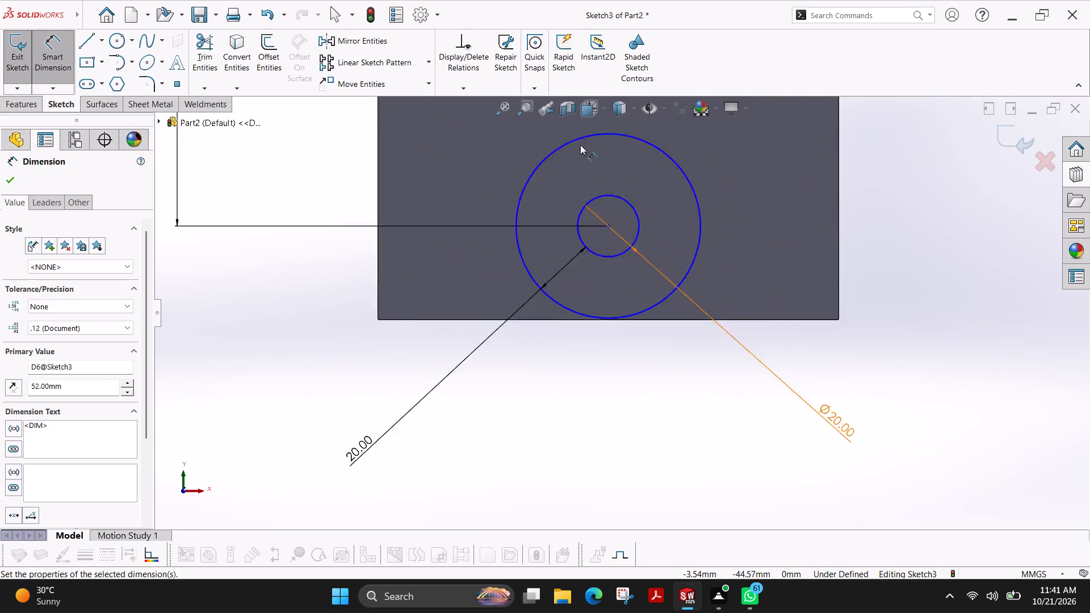
scroll(580, 145, "up", 1)
scroll(681, 194, "up", 3)
scroll(632, 152, "up", 3)
scroll(636, 166, "down", 8)
scroll(607, 341, "up", 3)
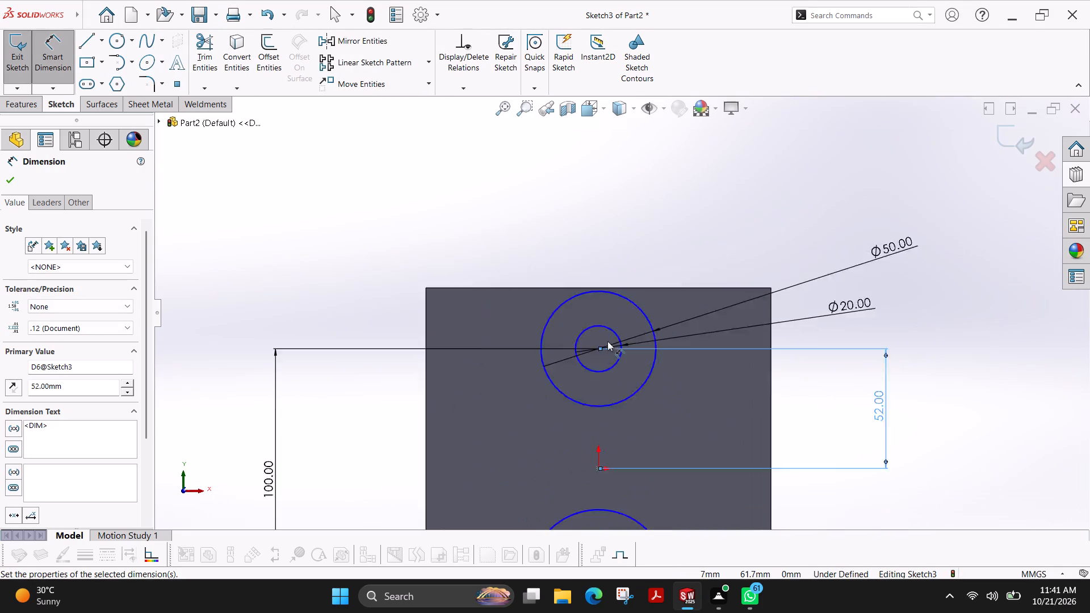
scroll(607, 341, "up", 6)
scroll(624, 391, "down", 3)
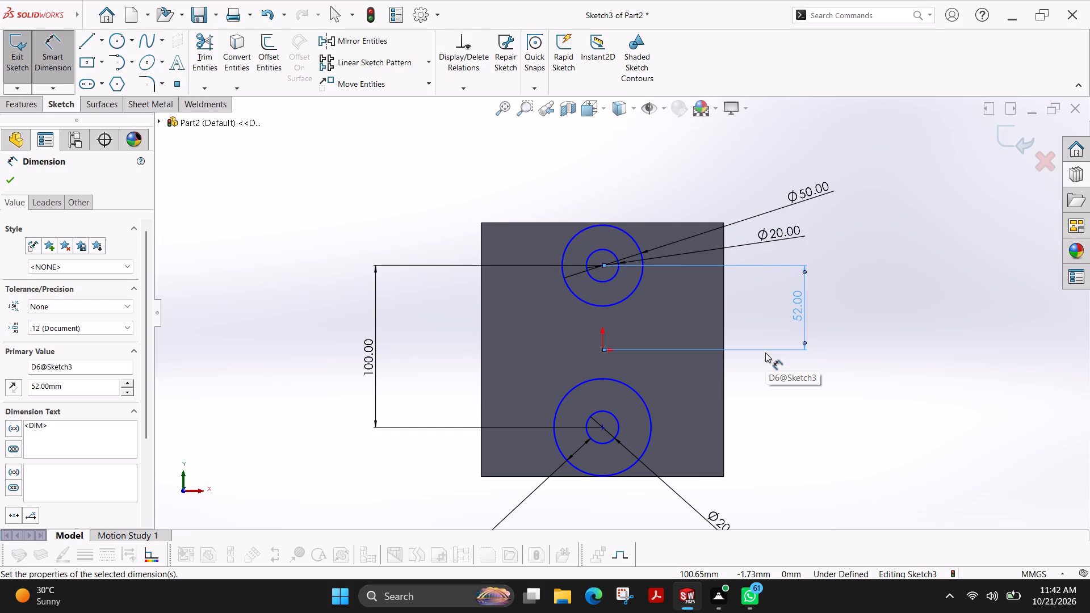
scroll(597, 449, "down", 9)
scroll(663, 389, "up", 5)
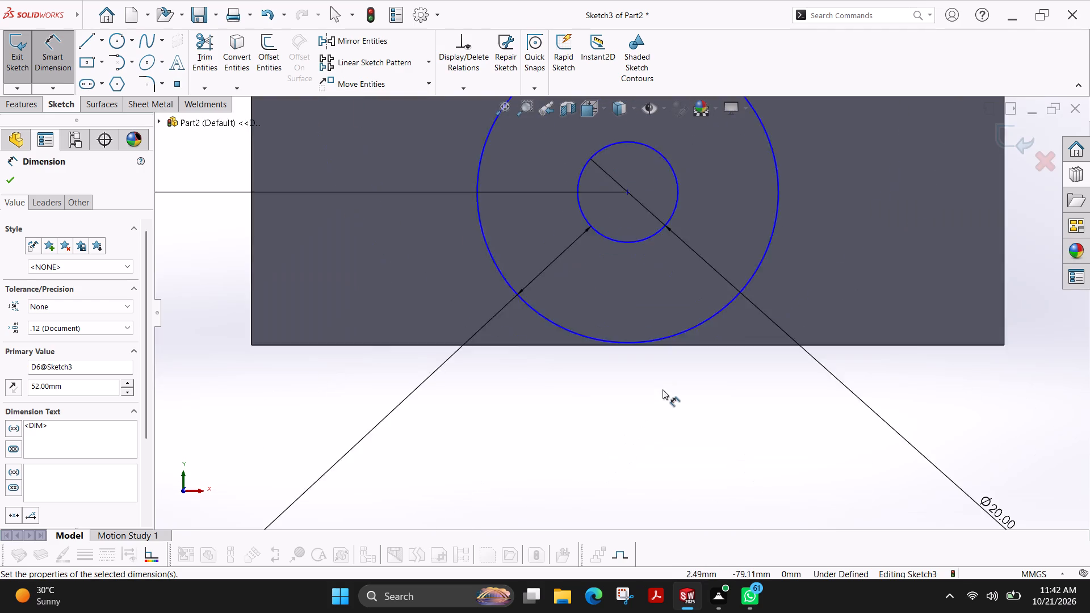
scroll(656, 303, "up", 5)
scroll(633, 167, "down", 3)
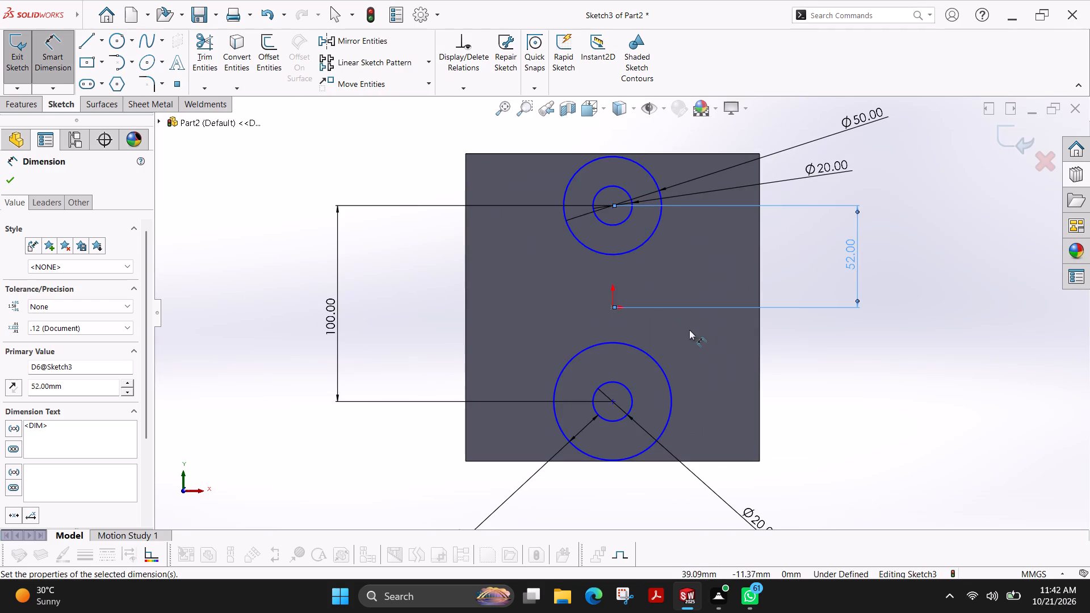
Undo the position and diameter dimensions of the two concentric circle pairs, one change after another.
left_click(10, 186)
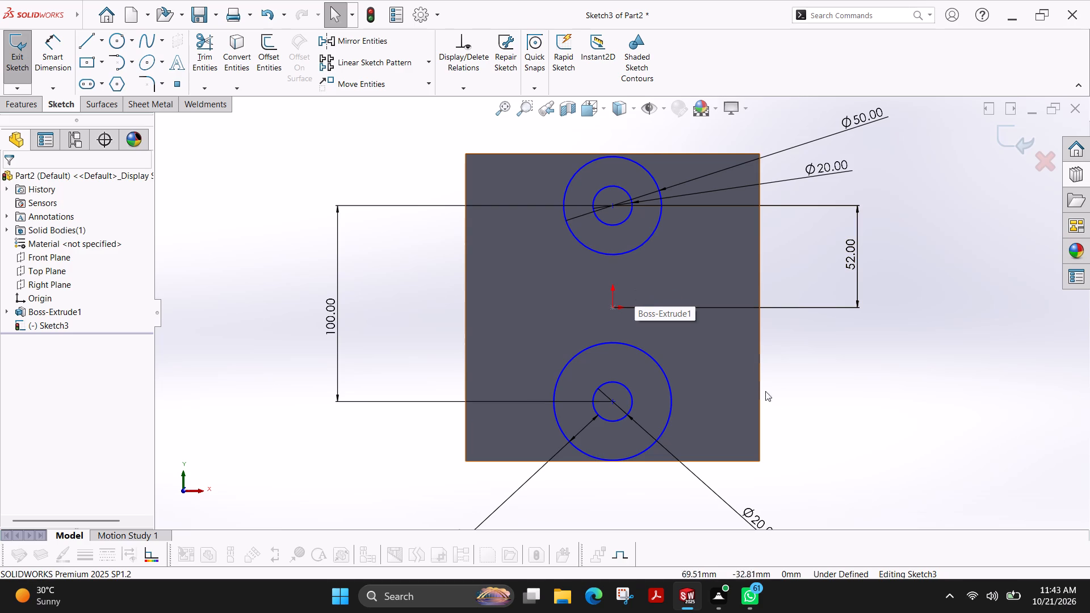
key("ctrl+z")
key("ctrl+z")
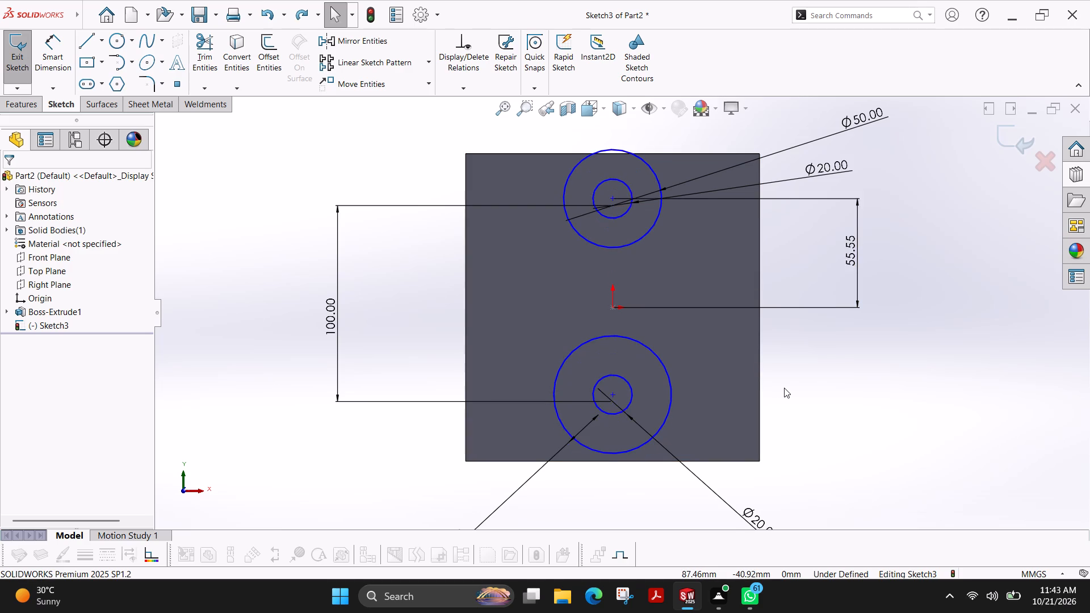
key("ctrl+z")
key("ctrl+z")
key("ctrl+z")
key("ctrl+z")
key("ctrl+z")
key("ctrl+z")
key("ctrl+z")
key("ctrl+z")
key("ctrl+z")
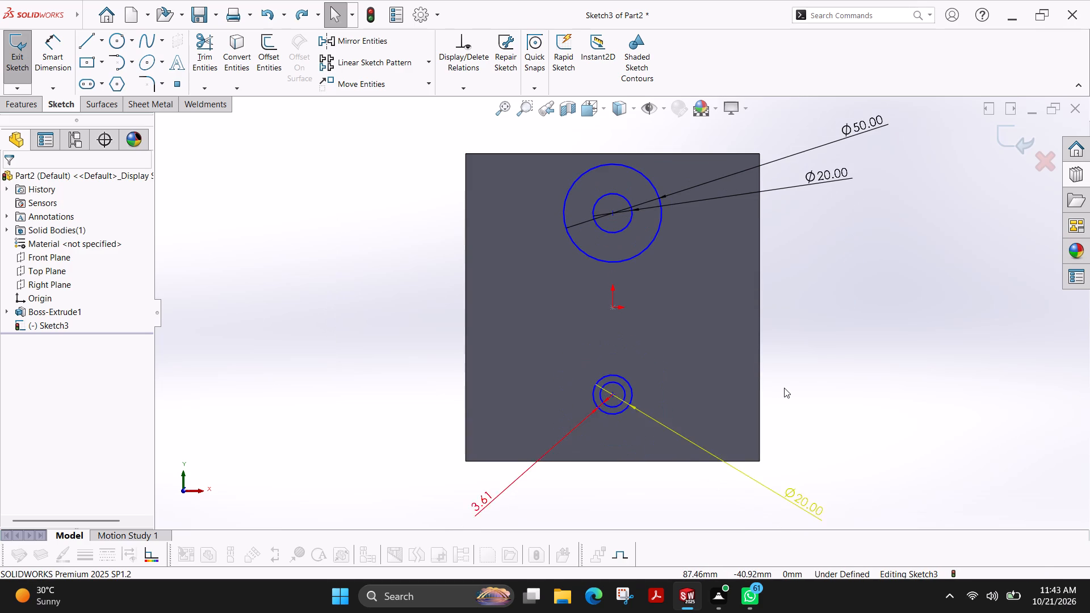
key("ctrl+z")
key("ctrl+z")
key("ctrl+z")
key("ctrl+z")
key("ctrl+z")
key("ctrl+z")
key("ctrl+z")
key("ctrl+z")
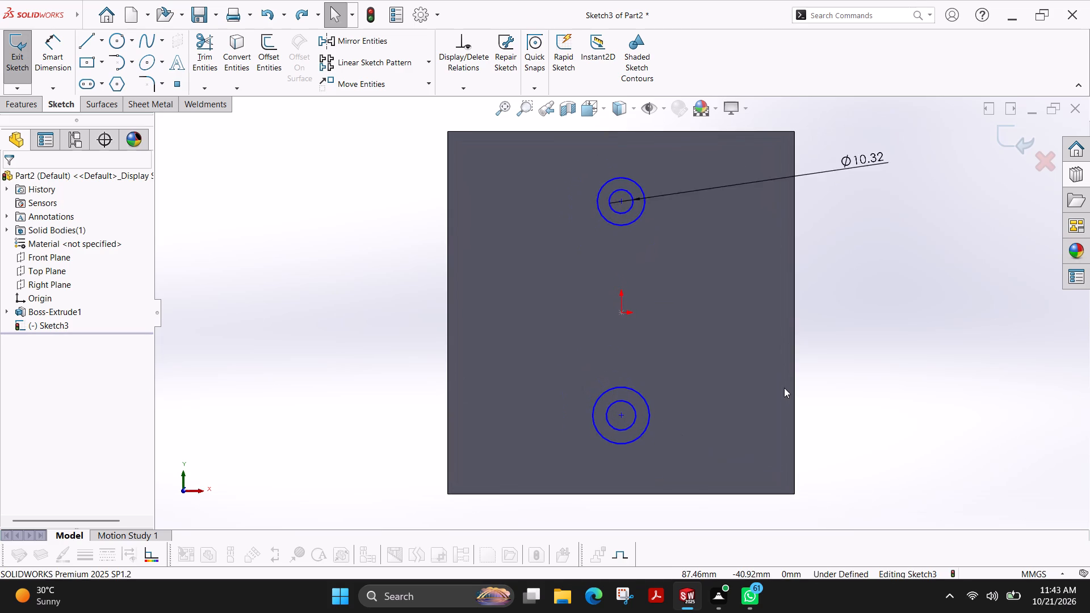
Undo the remaining circles, the block extrusion and the base rectangle with its dimensions until the part is empty.
key("ctrl+z")
key("ctrl+z")
key("ctrl+z")
key("ctrl+z")
key("ctrl+z")
key("ctrl+z")
key("ctrl+z")
key("ctrl+z")
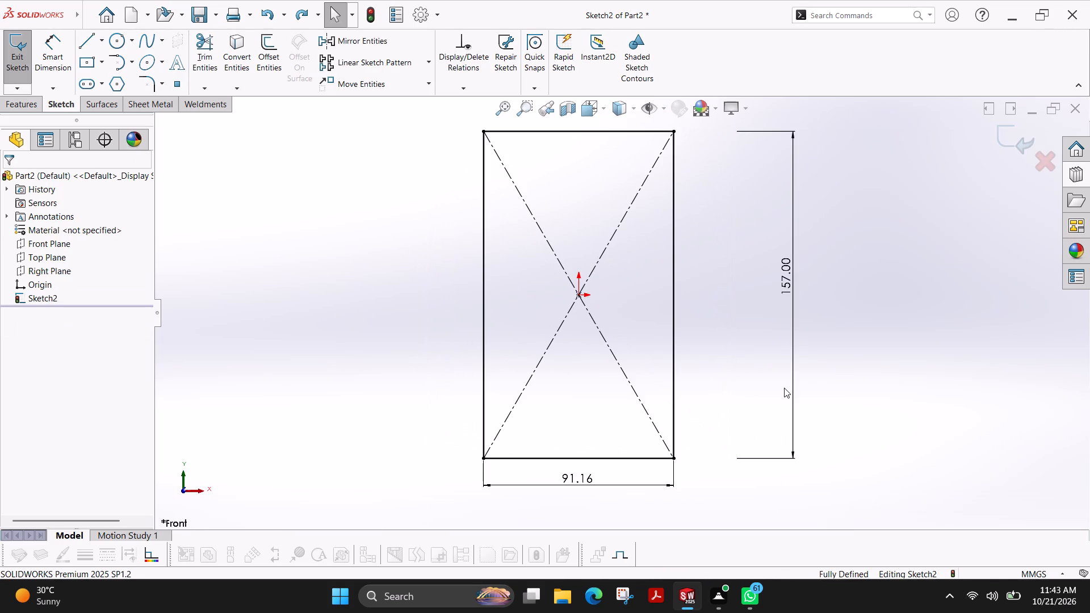
key("ctrl+z")
key("ctrl+z")
key("ctrl+z")
key("ctrl+z")
key("ctrl+z")
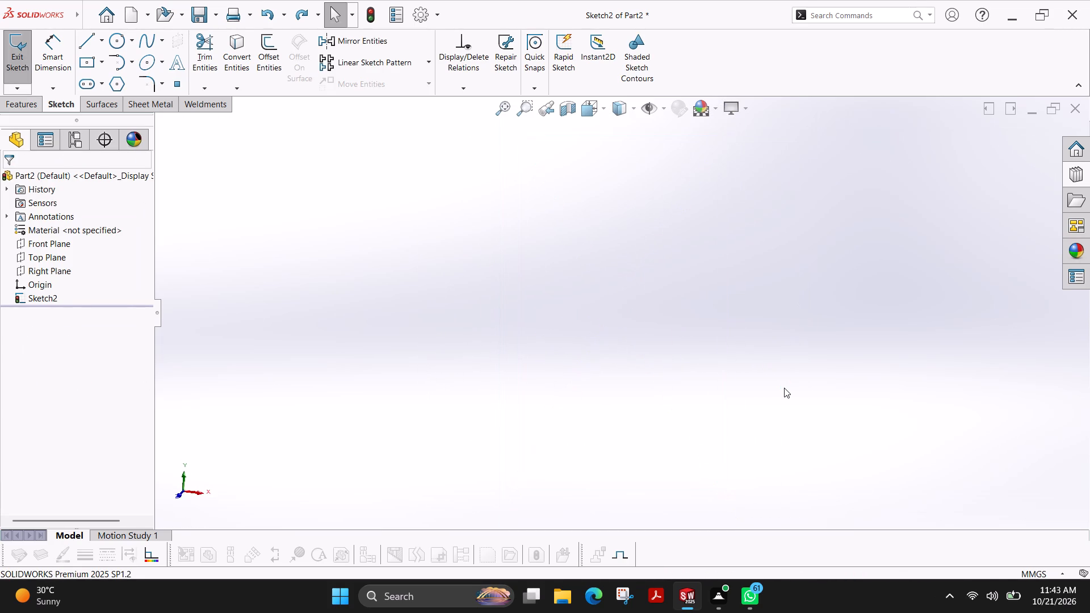
Sketch a centre rectangle about 131 by 179 mm on the Front Plane, centred on the origin.
left_click(4, 51)
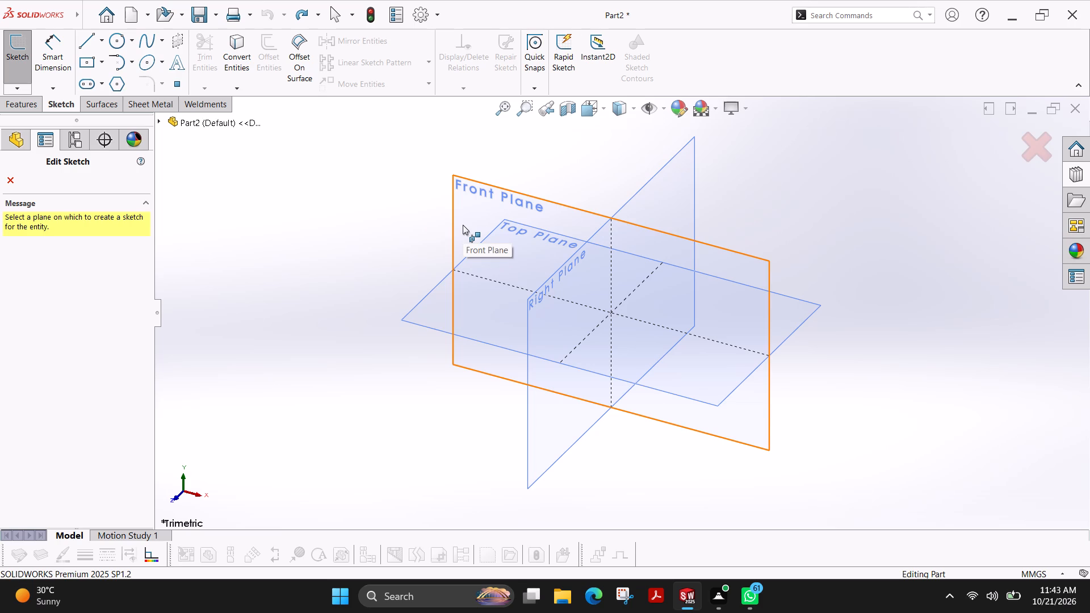
left_click(463, 225)
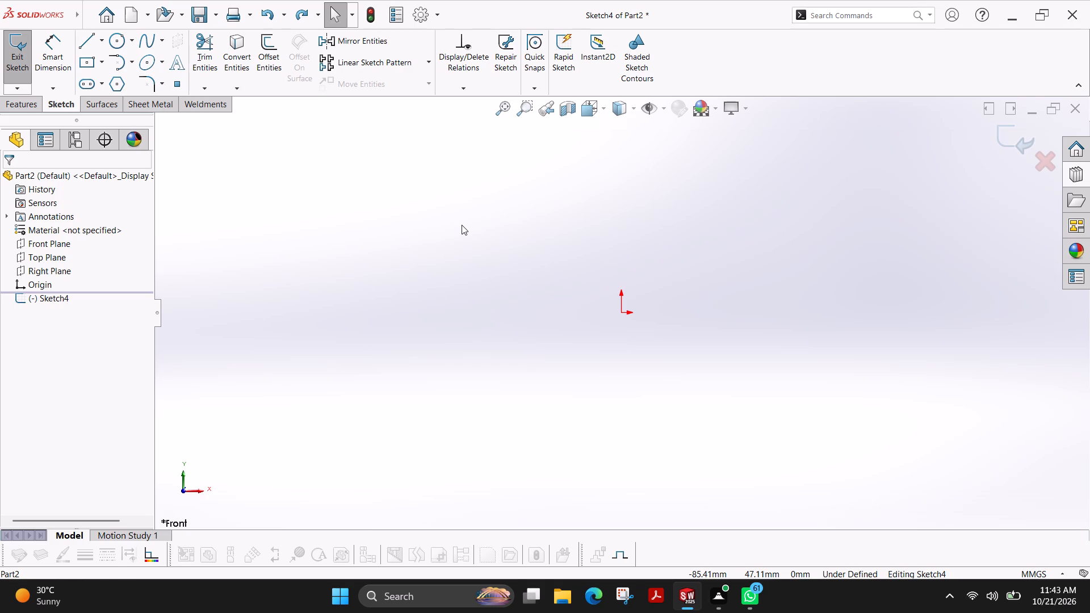
left_click(88, 70)
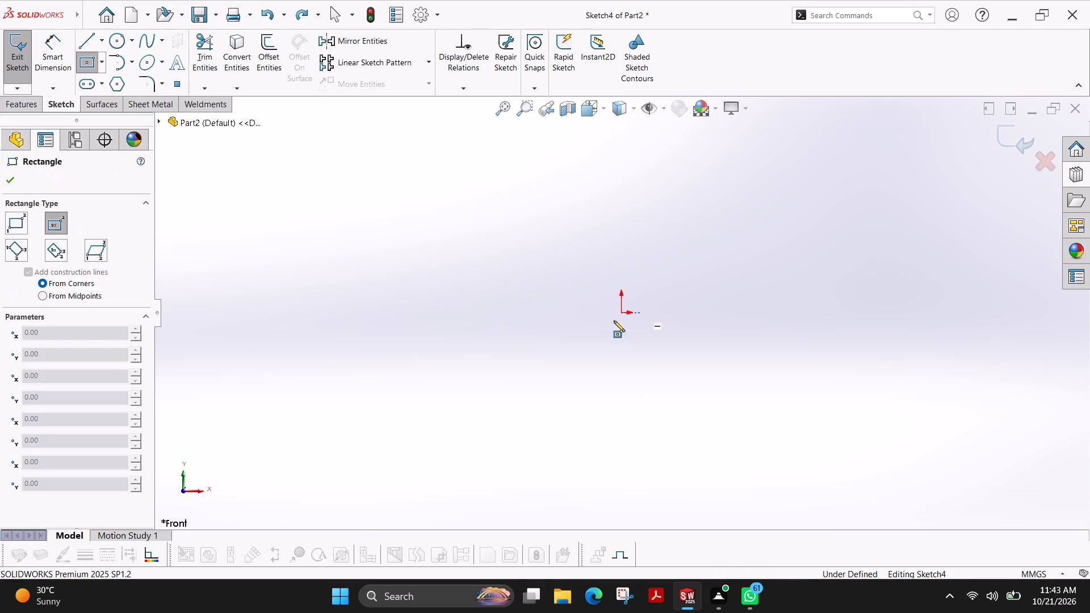
left_click(622, 312)
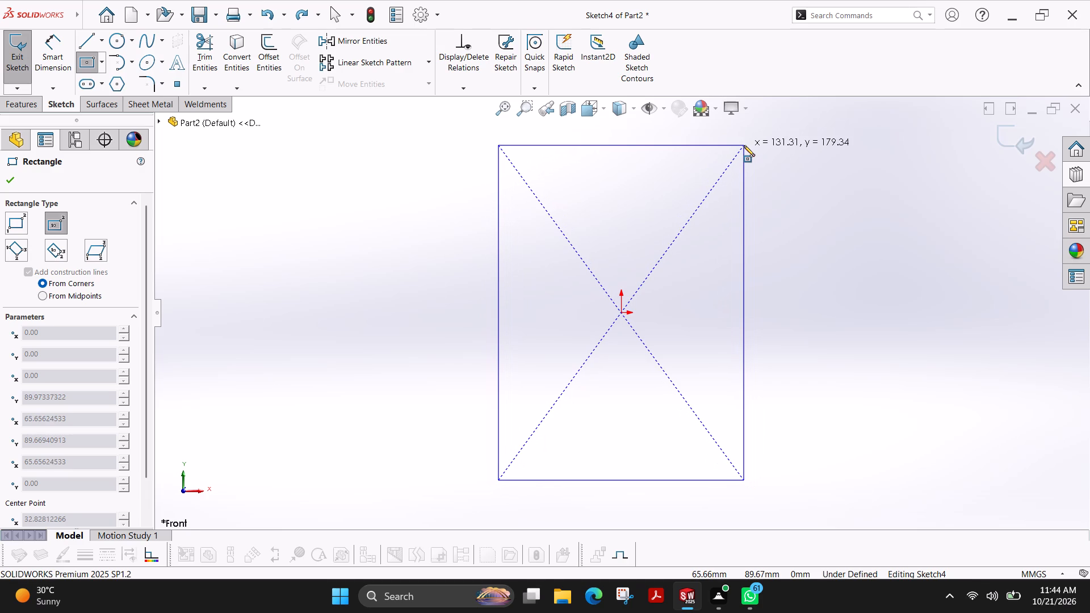
left_click(744, 145)
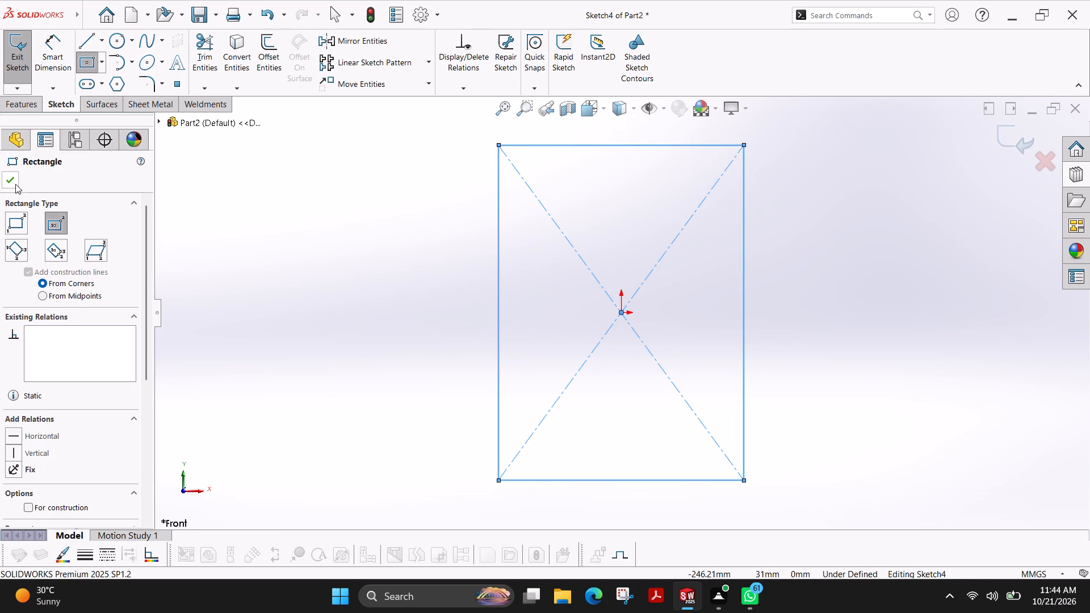
left_click(15, 184)
Dimension the rectangle's width along its bottom edge.
left_click(52, 73)
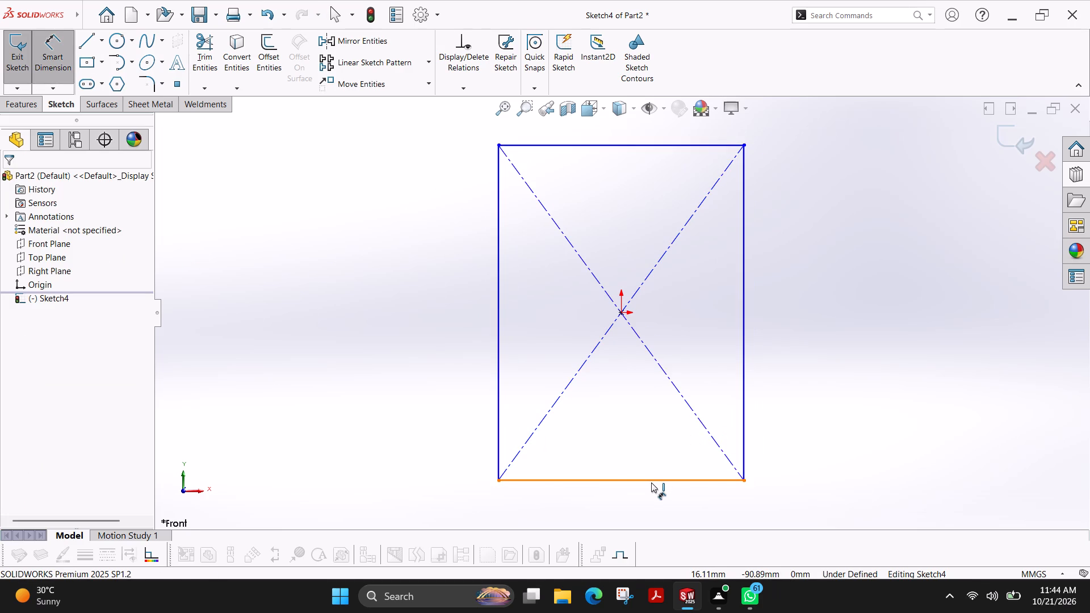
scroll(651, 482, "up", 1)
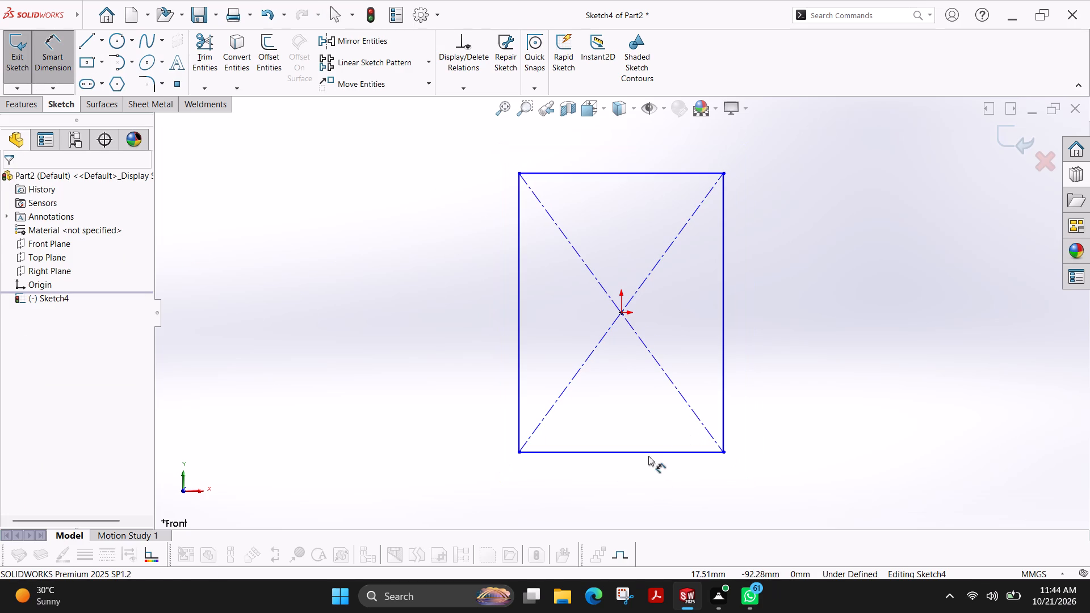
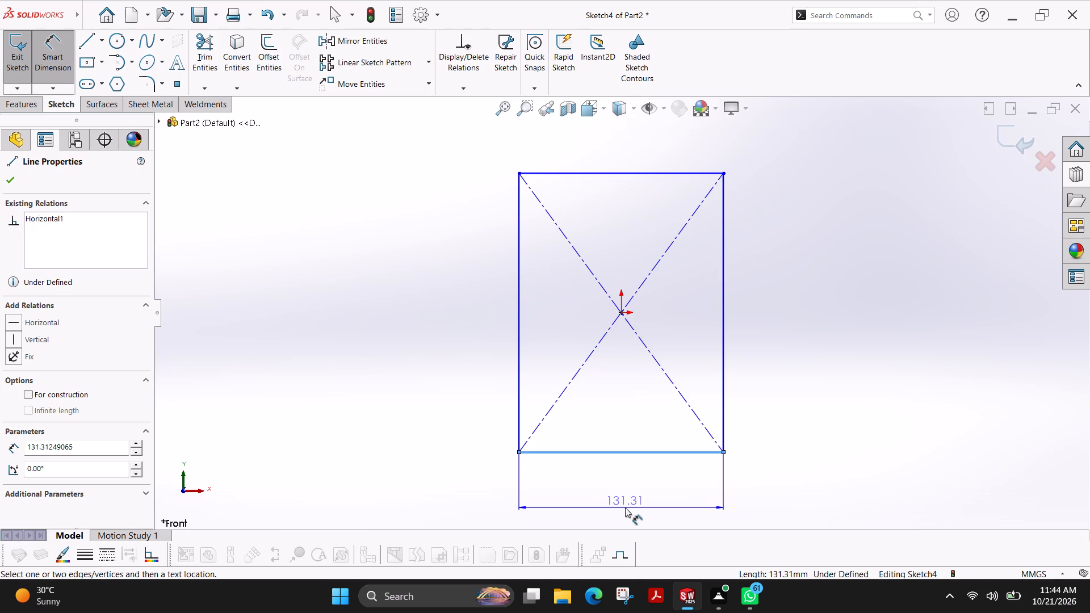
Place the rectangle's width dimension below its bottom edge and try to set it to 150 mm.
double_click(625, 507)
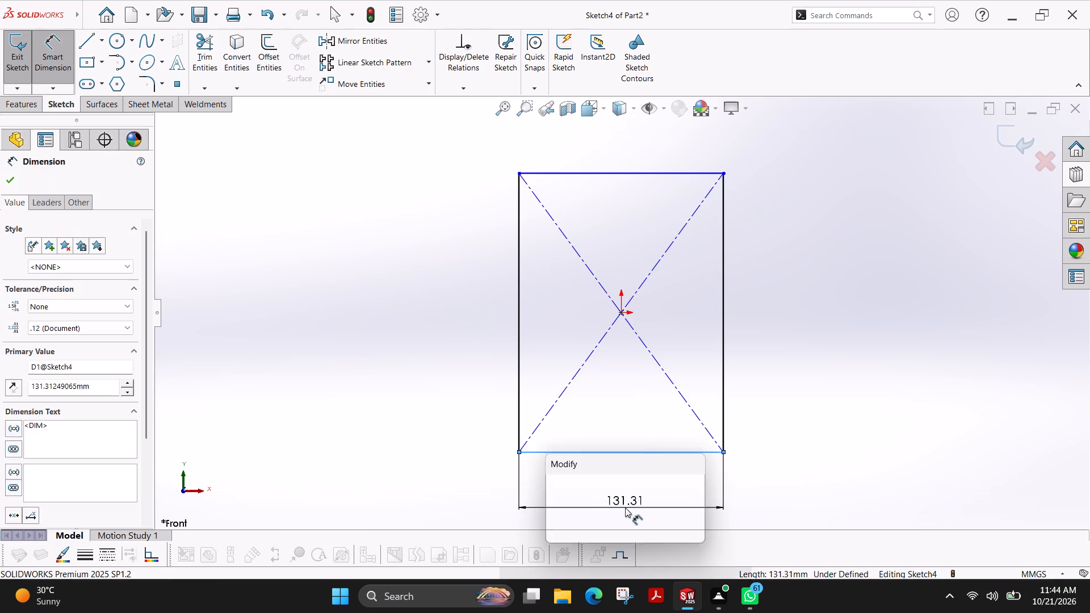
type("150")
key("Return")
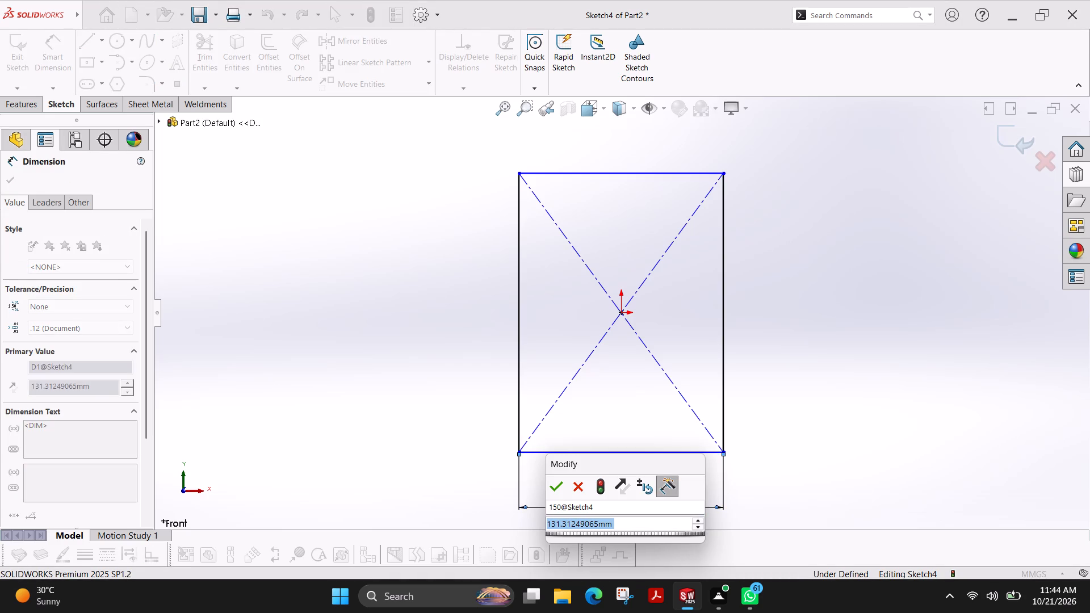
key("Escape")
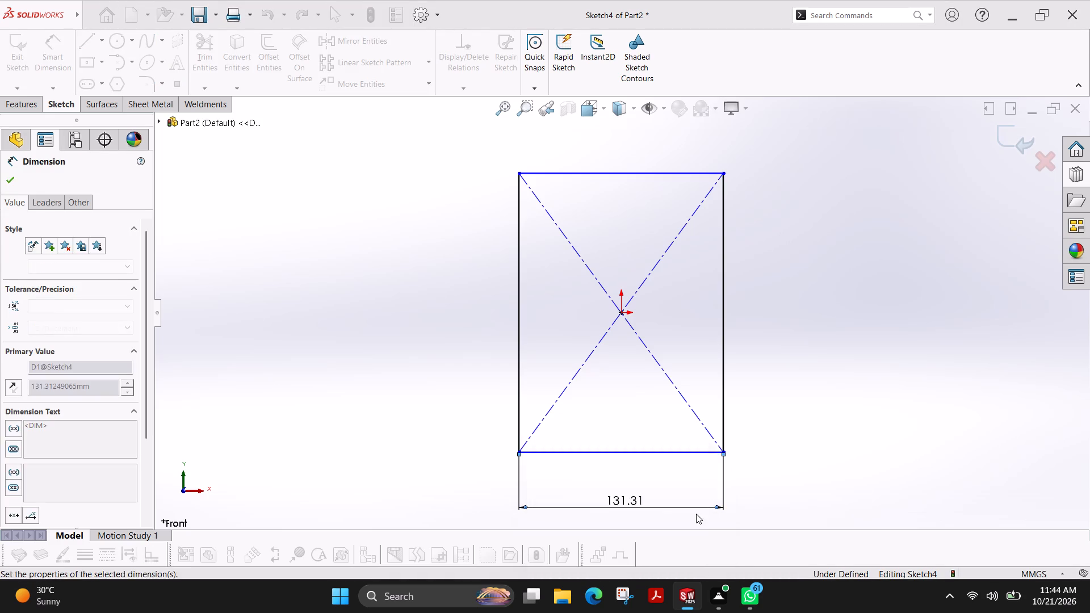
key("Escape")
Reopen the base sketch for editing and set the rectangle's width to 150 mm.
double_click(654, 503)
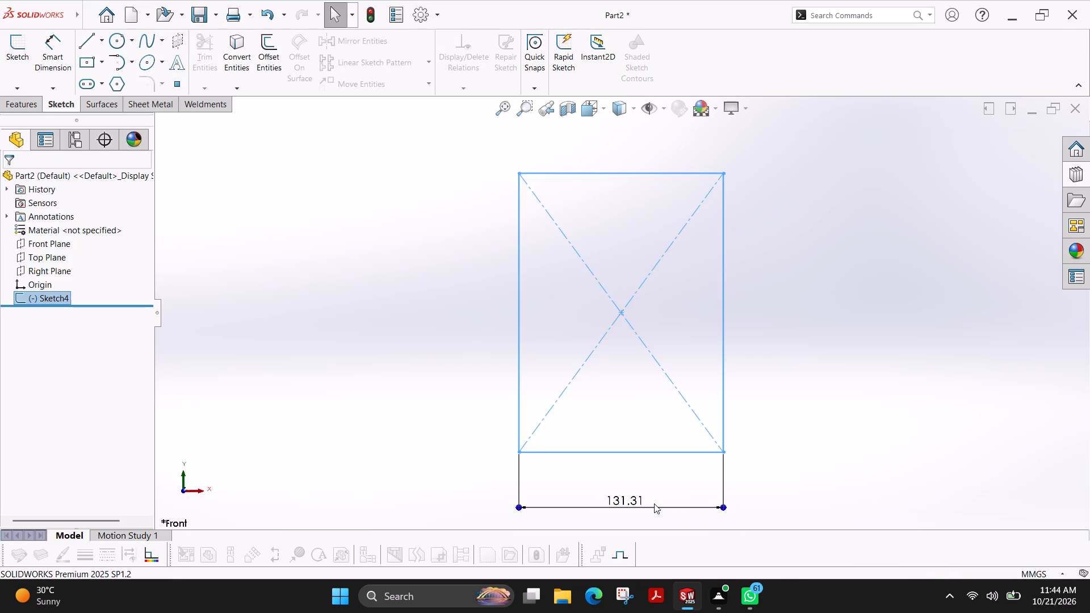
left_click(66, 41)
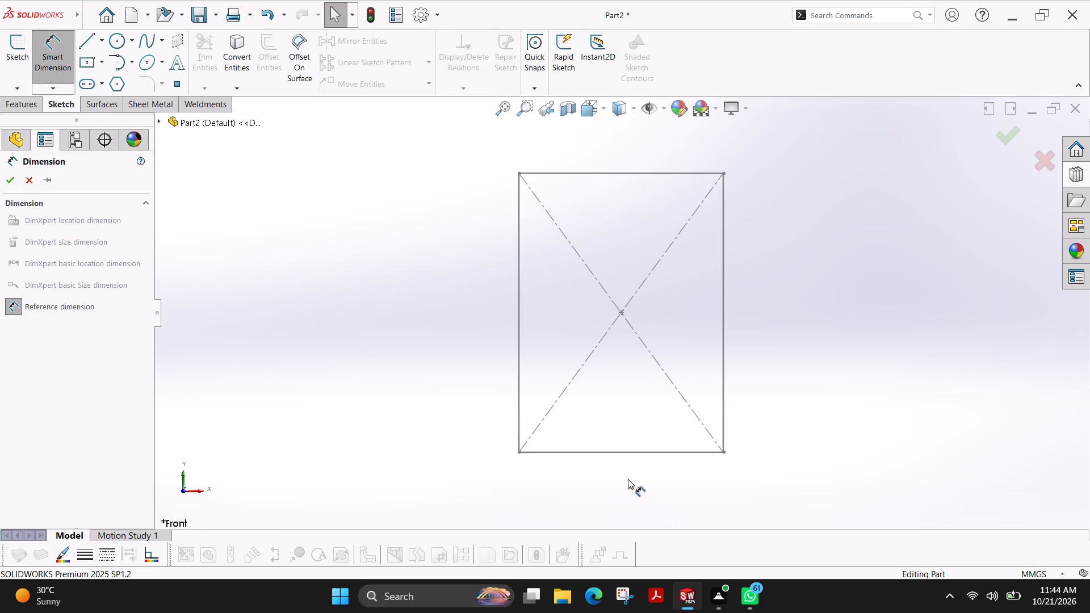
key("Escape")
left_click(21, 57)
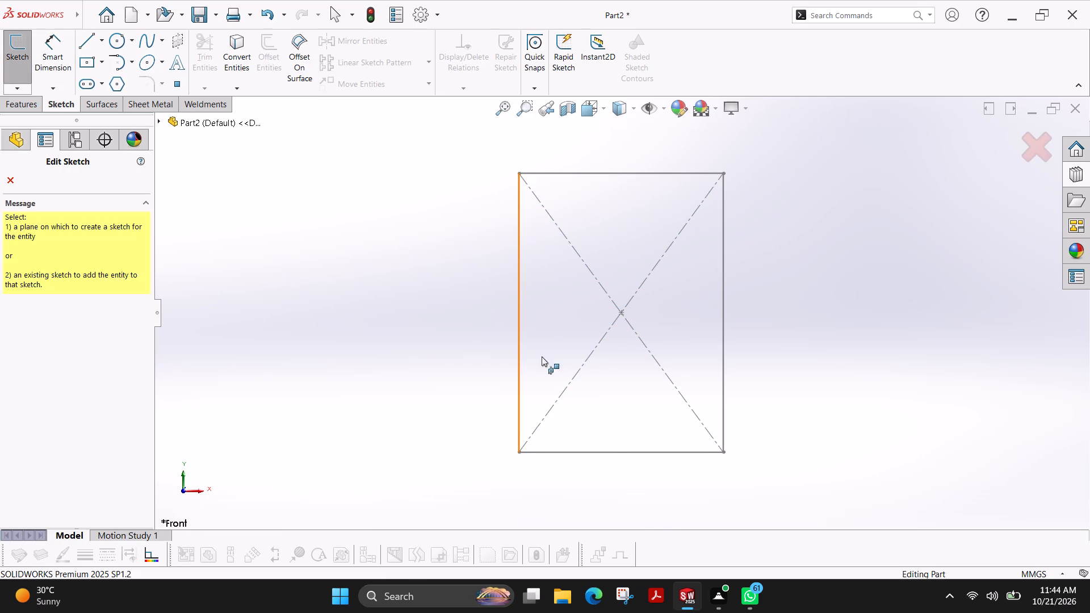
left_click(608, 450)
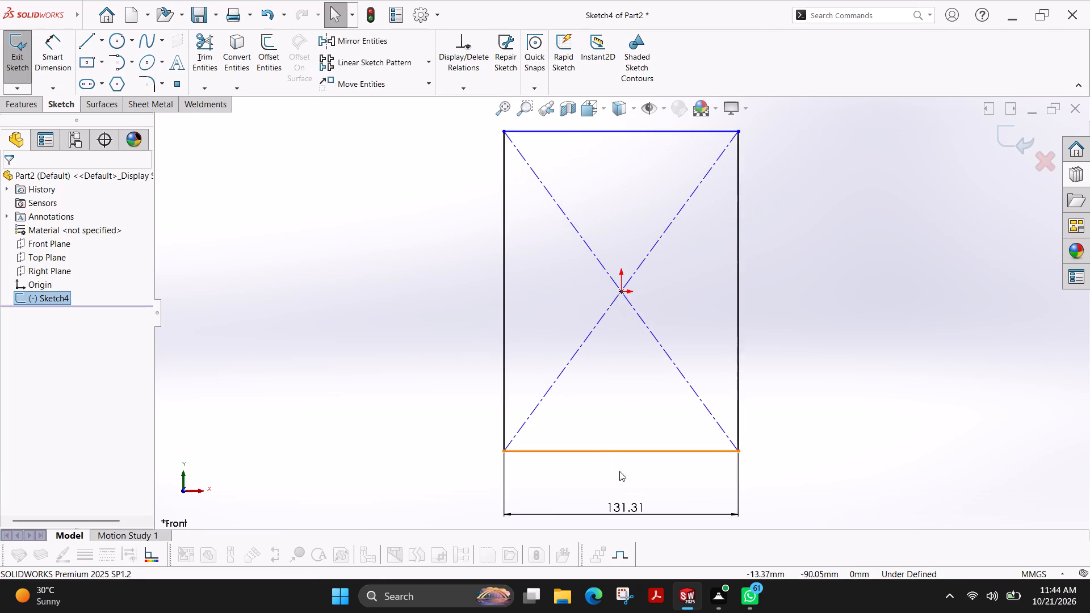
scroll(652, 493, "down", 1)
scroll(626, 498, "up", 2)
double_click(625, 443)
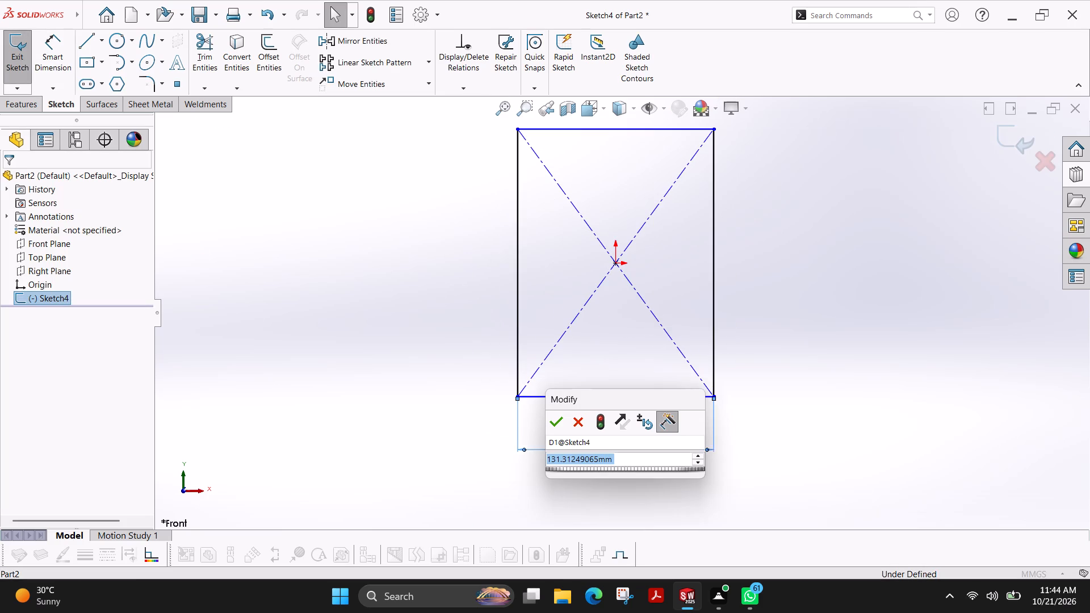
type("150")
key("Return")
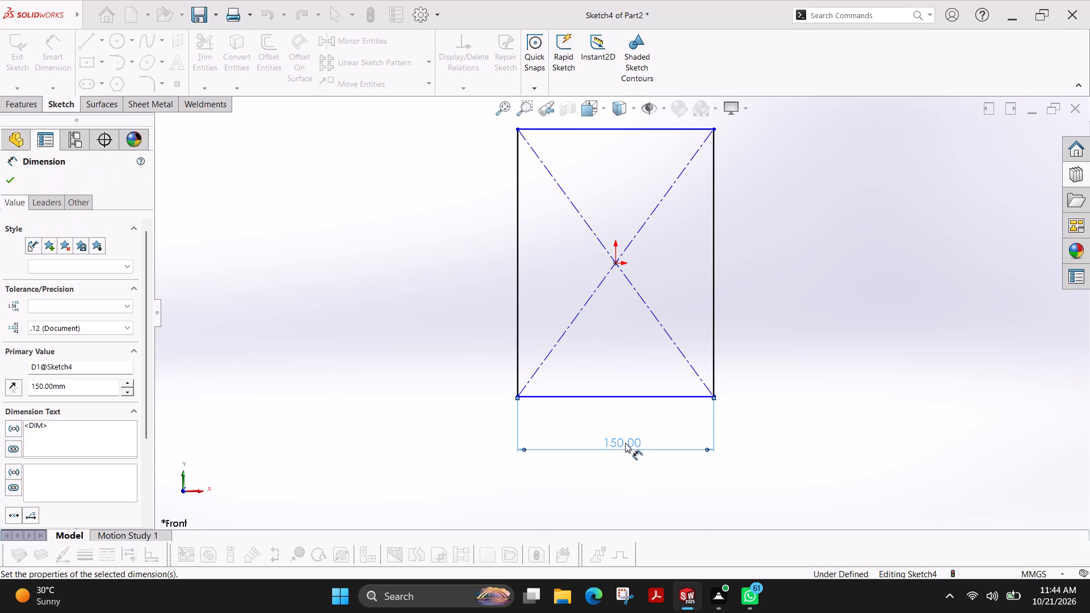
Dimension the rectangle's height along its right edge and set it to 92 mm.
left_click(715, 228)
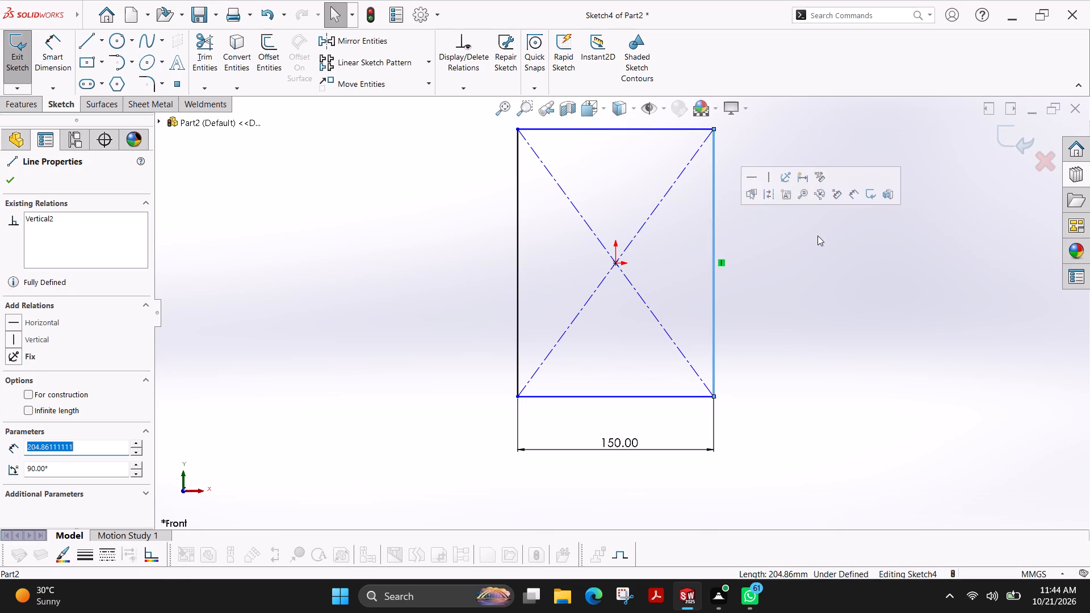
left_click(55, 62)
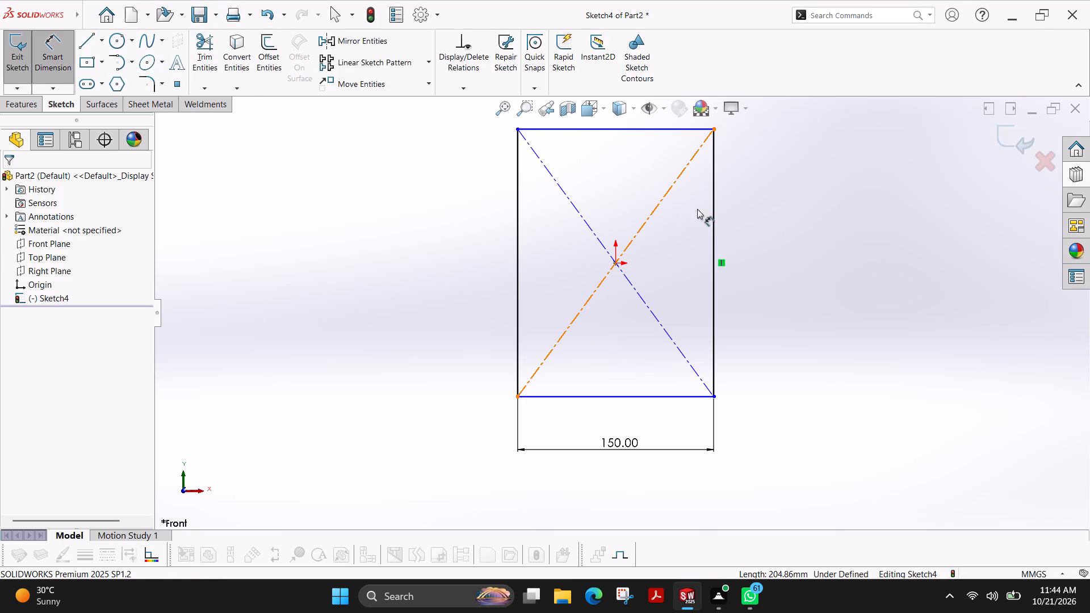
left_click(712, 213)
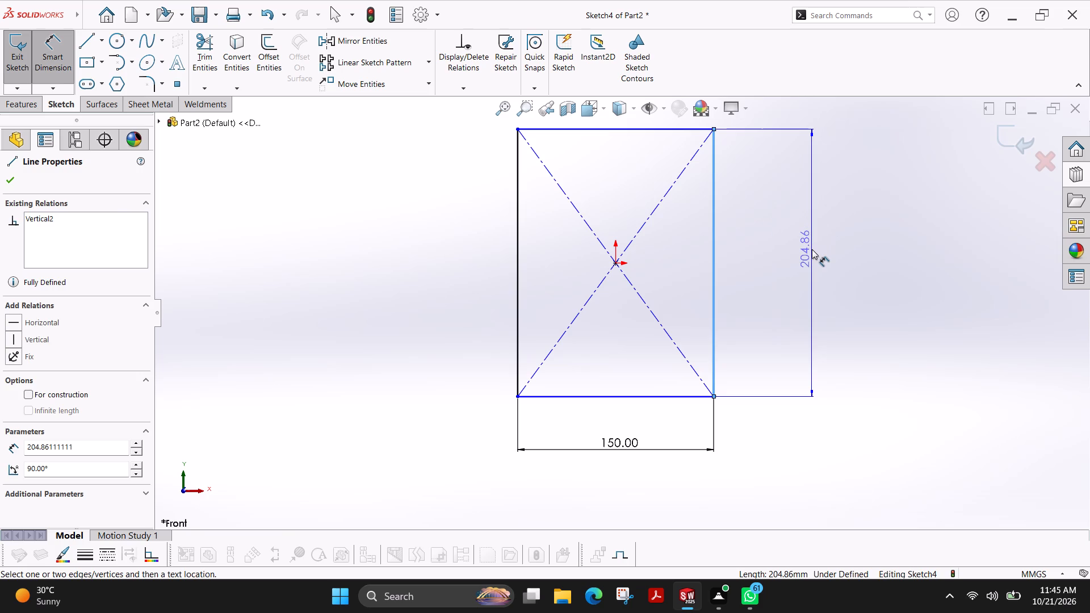
left_click(812, 249)
type("92")
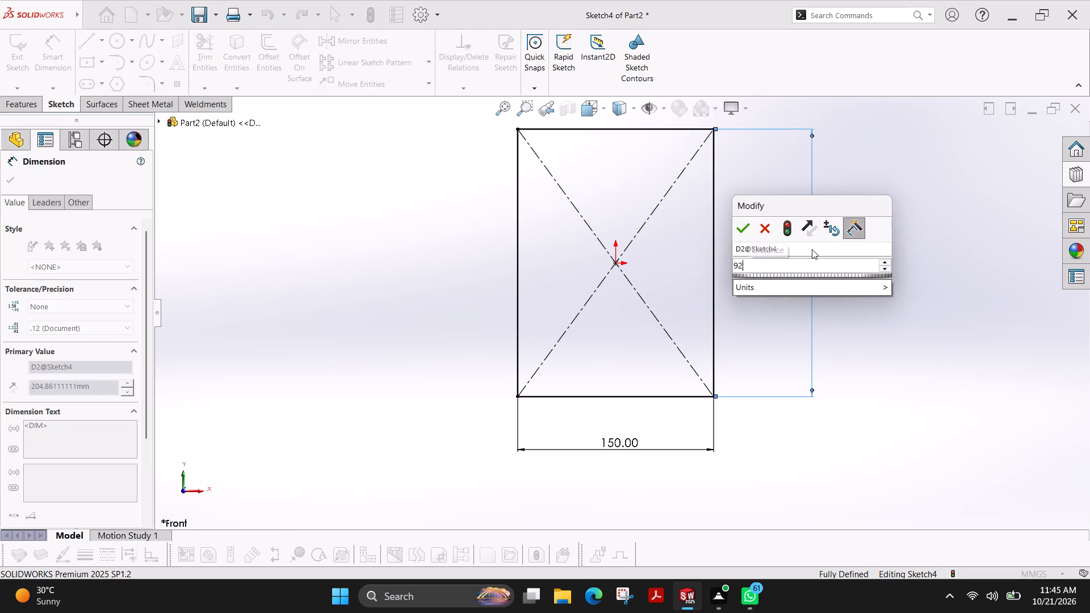
key("Return")
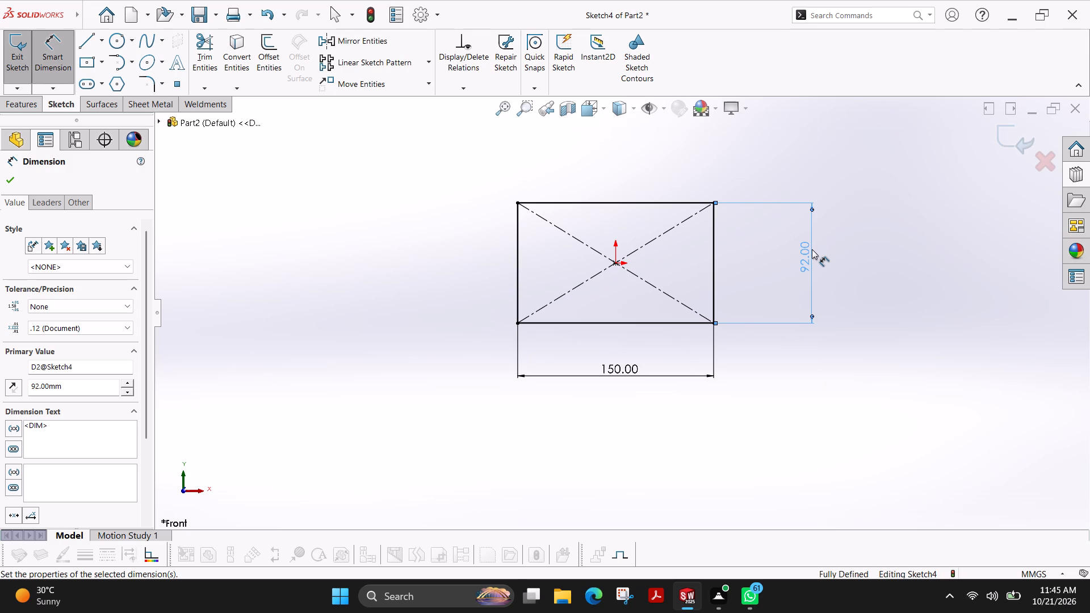
Set the rectangle's width to 100 mm.
double_click(636, 366)
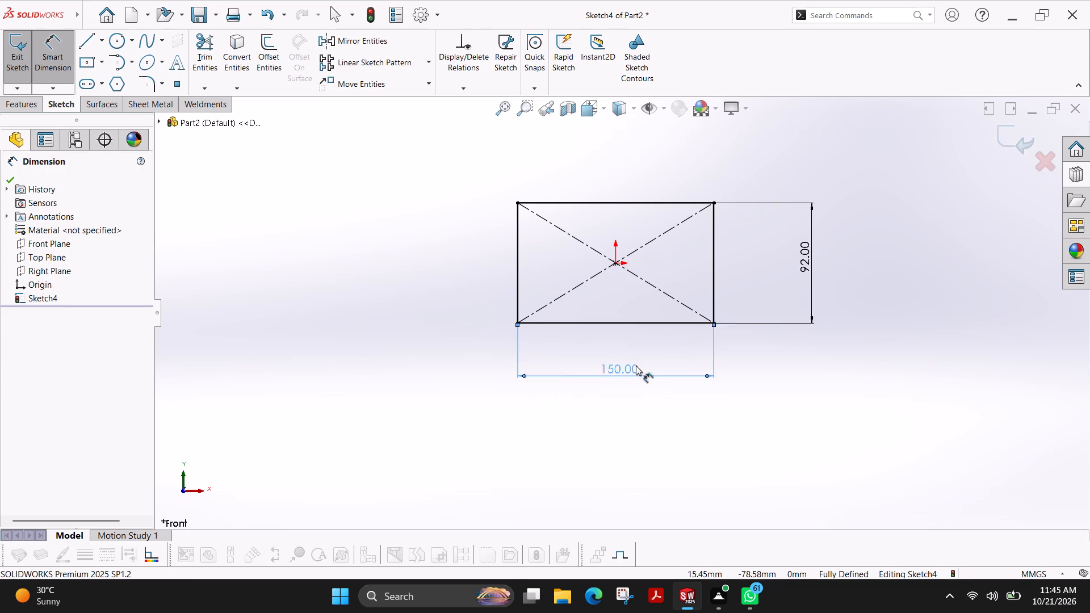
type("100")
key("Return")
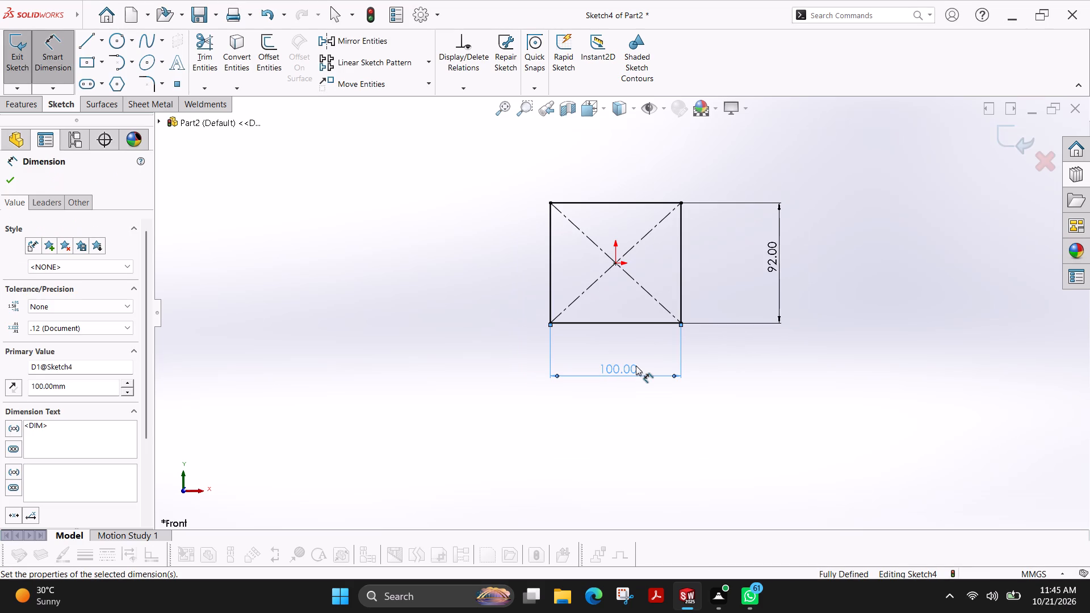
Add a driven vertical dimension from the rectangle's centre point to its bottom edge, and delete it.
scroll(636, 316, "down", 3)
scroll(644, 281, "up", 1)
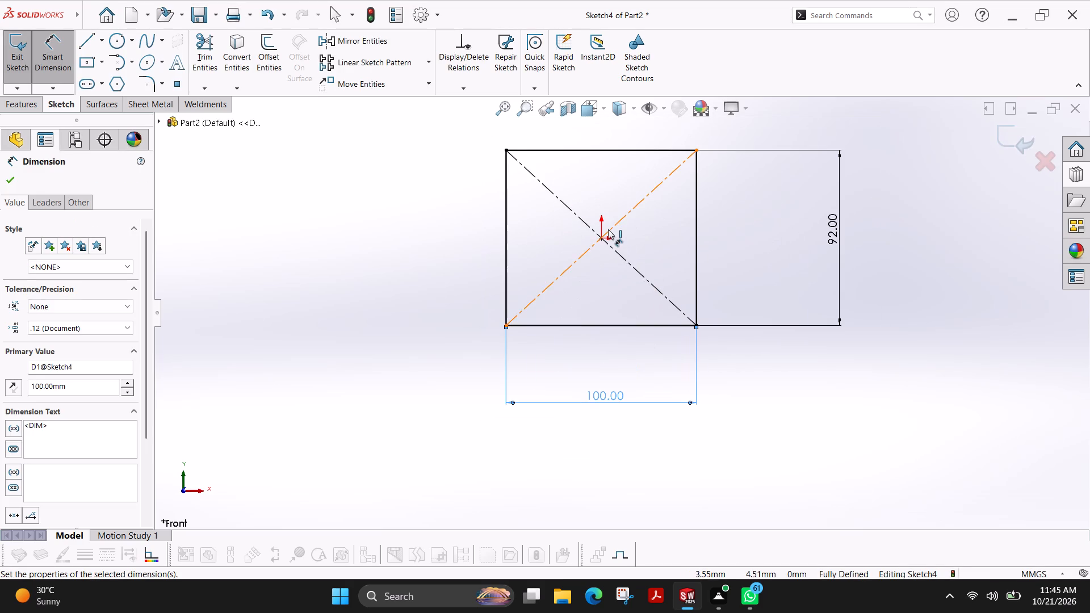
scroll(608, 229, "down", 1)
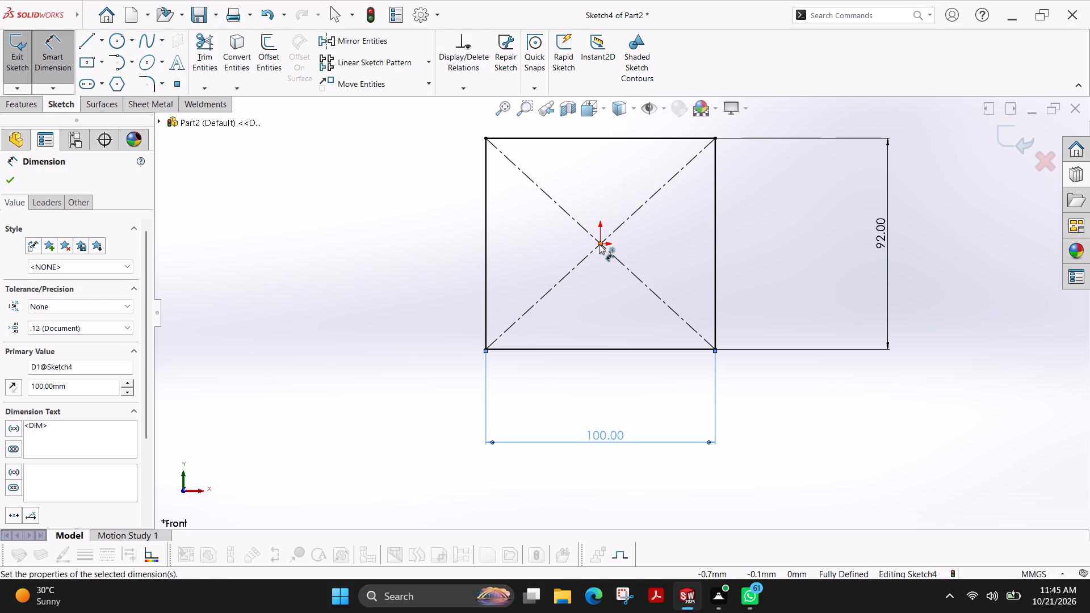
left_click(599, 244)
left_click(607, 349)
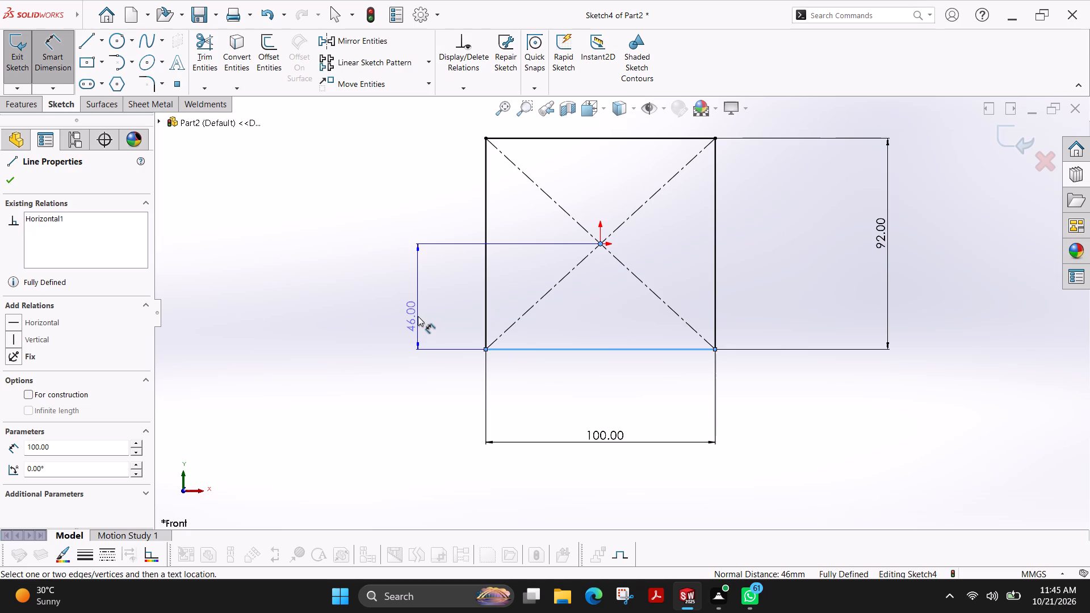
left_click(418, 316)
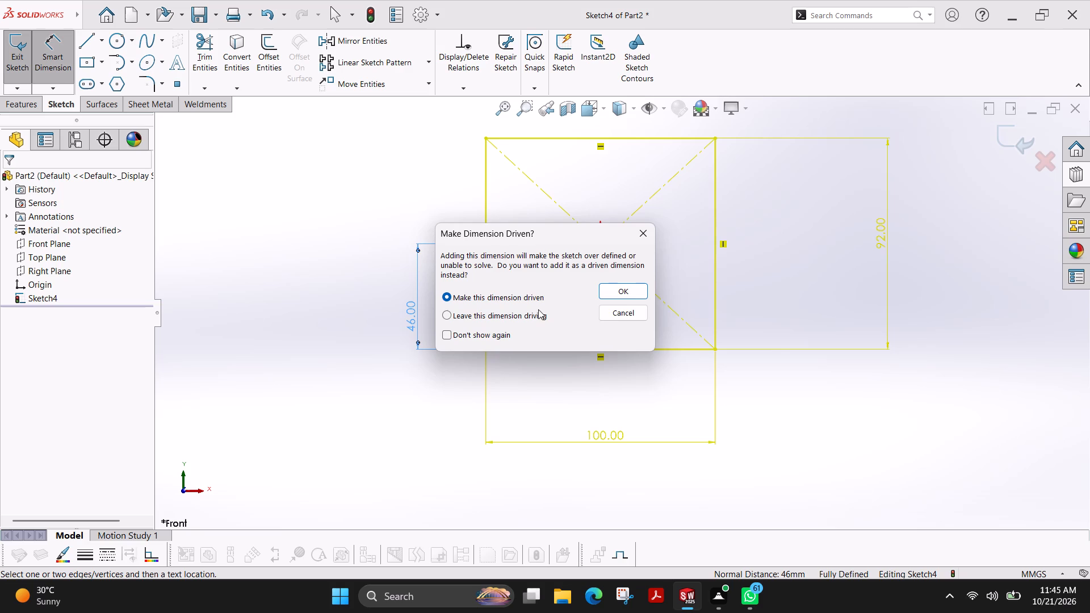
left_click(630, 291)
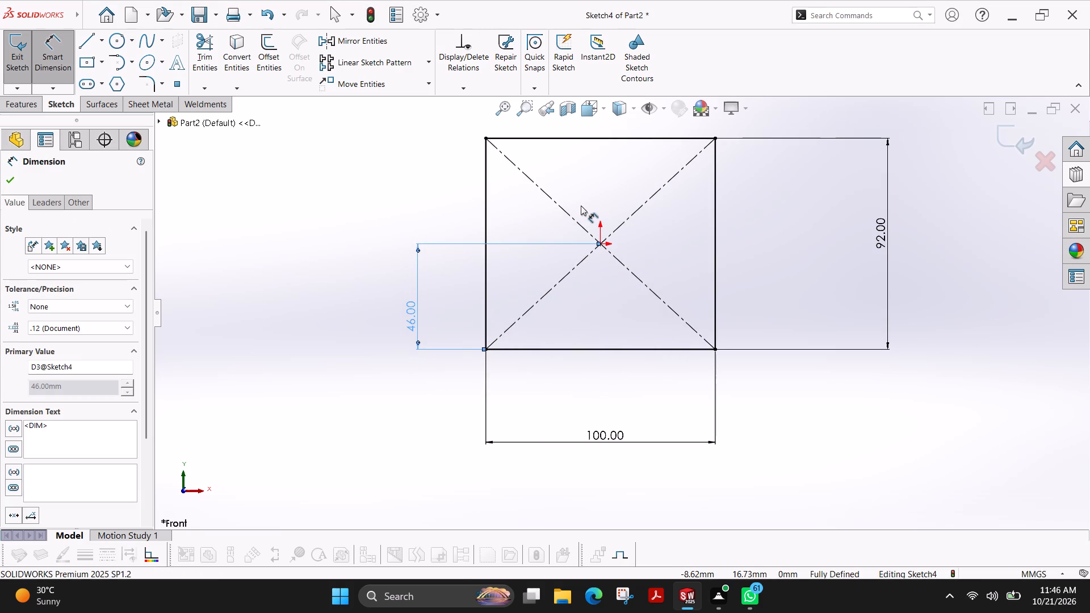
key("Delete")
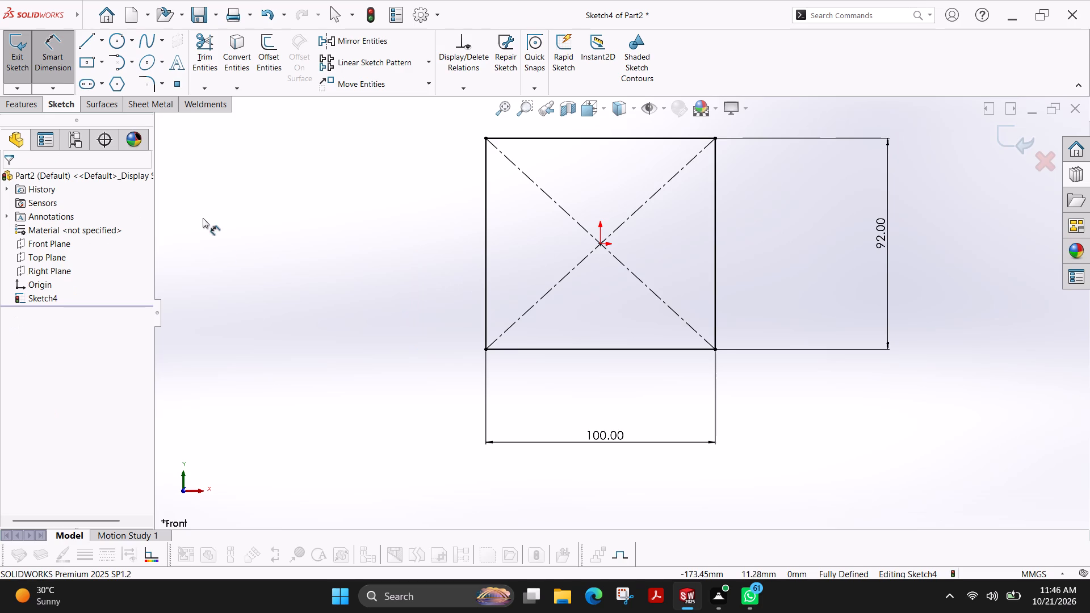
Trim away both diagonal construction lines inside the rectangle.
left_click(206, 51)
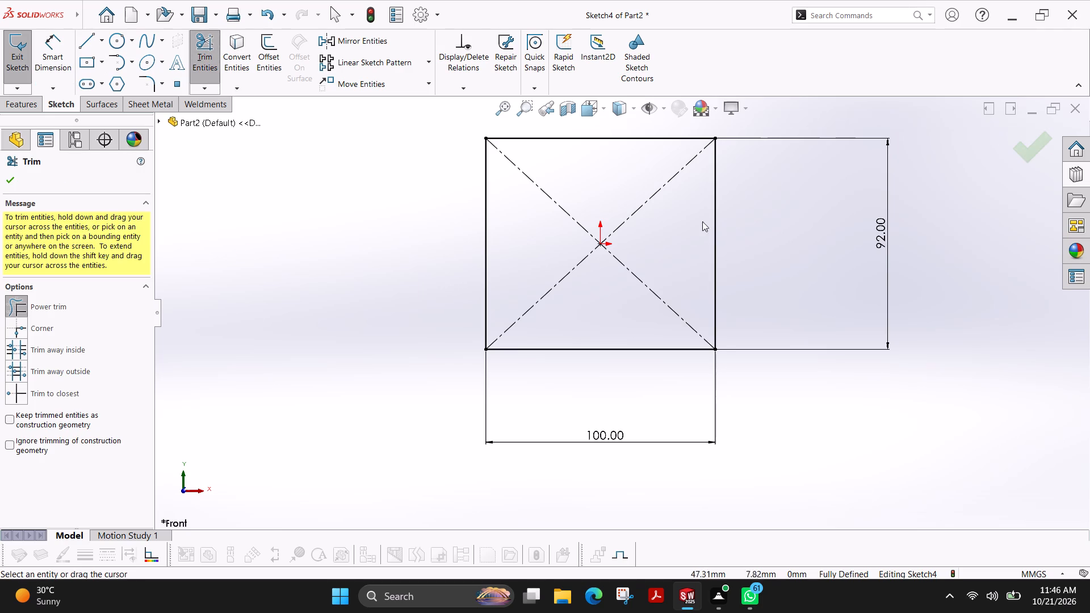
left_click_drag(572, 185, 597, 206)
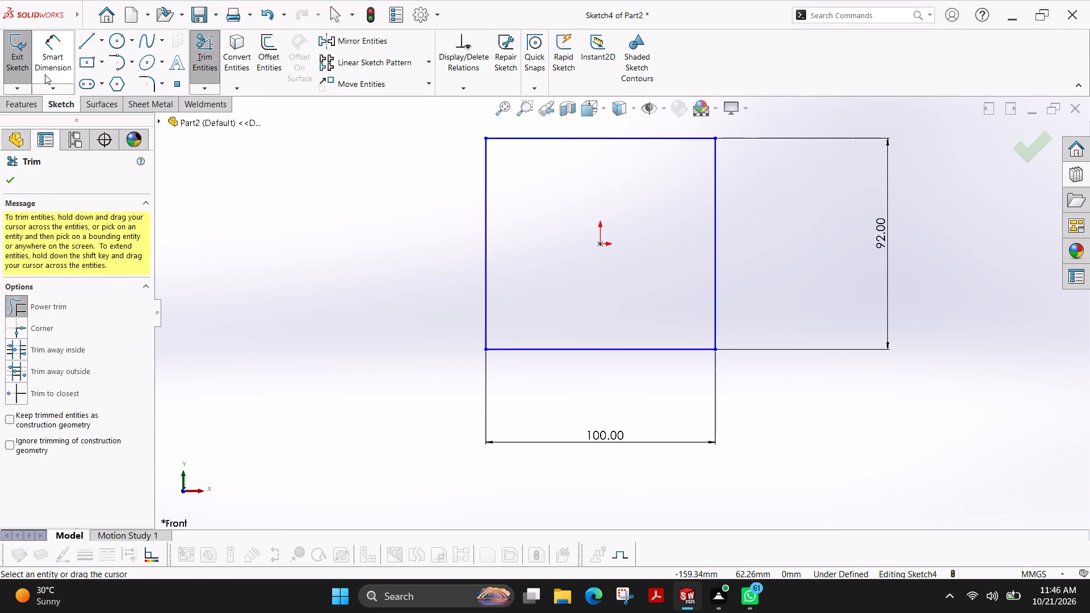
Dimension the vertical distance from the origin point to the rectangle's bottom edge as 30 mm.
left_click(45, 74)
left_click(599, 245)
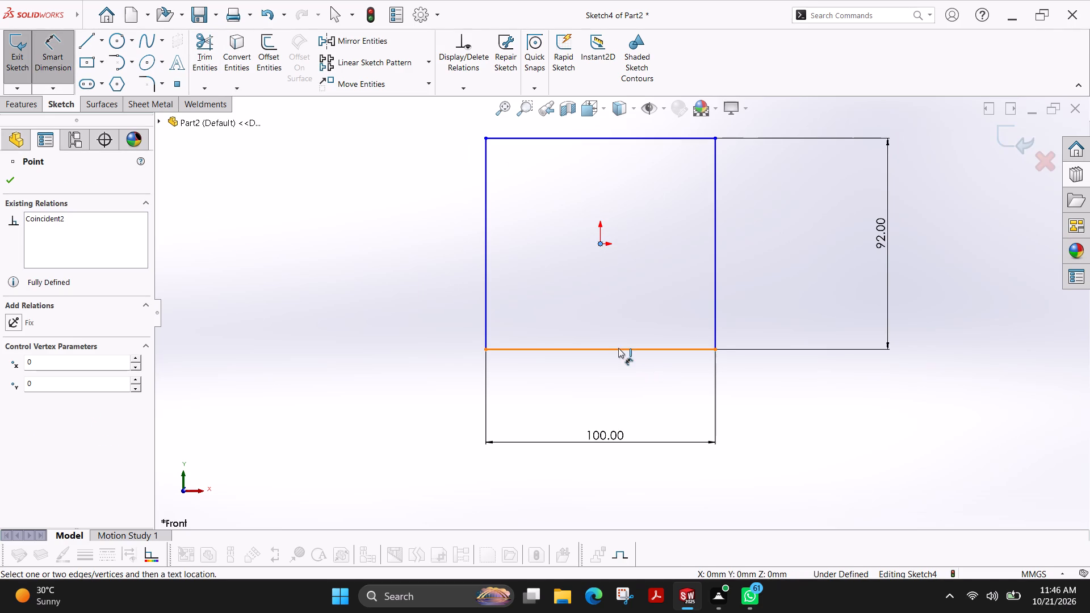
left_click_drag(618, 347, 610, 350)
left_click(360, 290)
type("30")
key("Return")
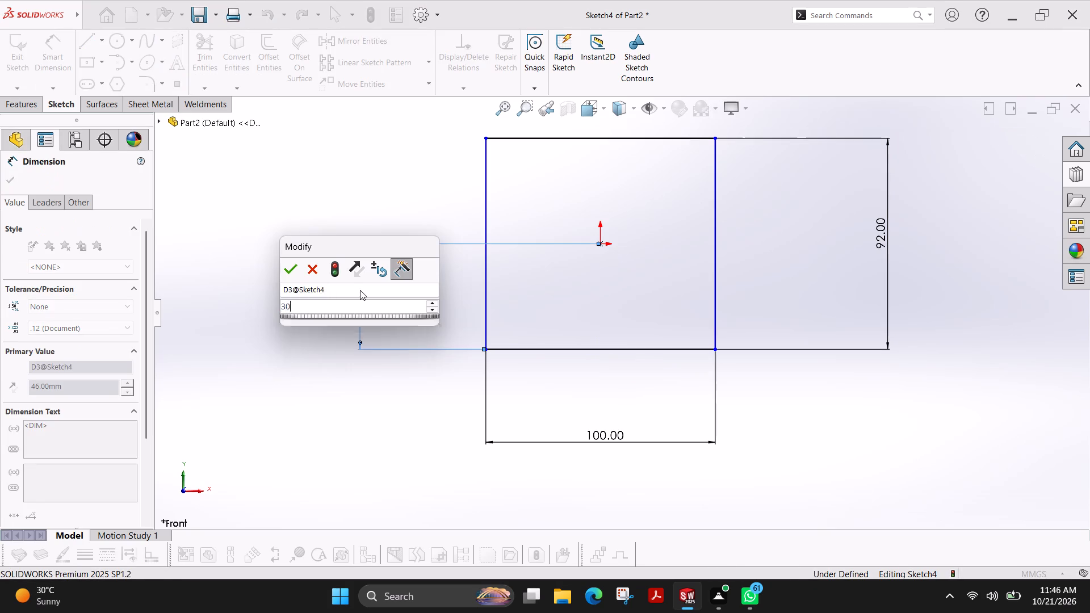
left_click(15, 181)
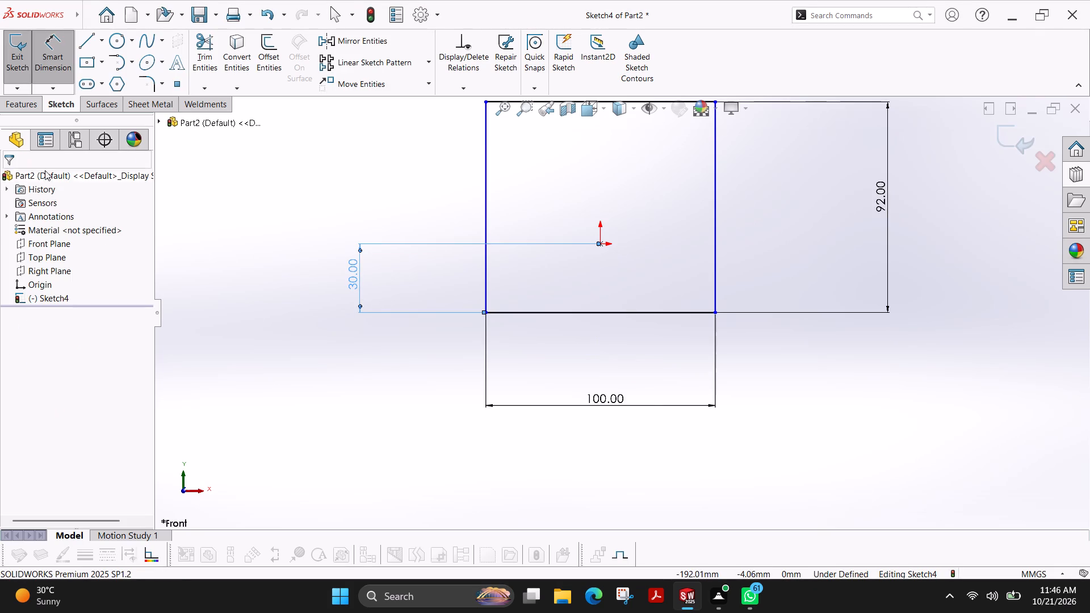
Extrude the rectangle sketch 45 mm with a Mid Plane end condition.
scroll(552, 288, "up", 3)
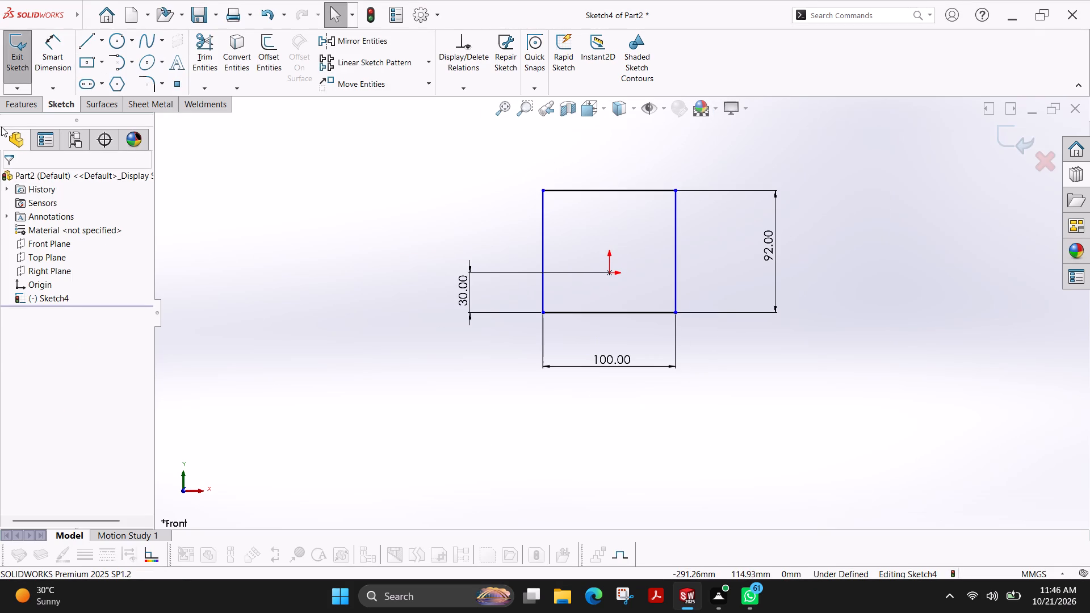
left_click(21, 108)
left_click(22, 75)
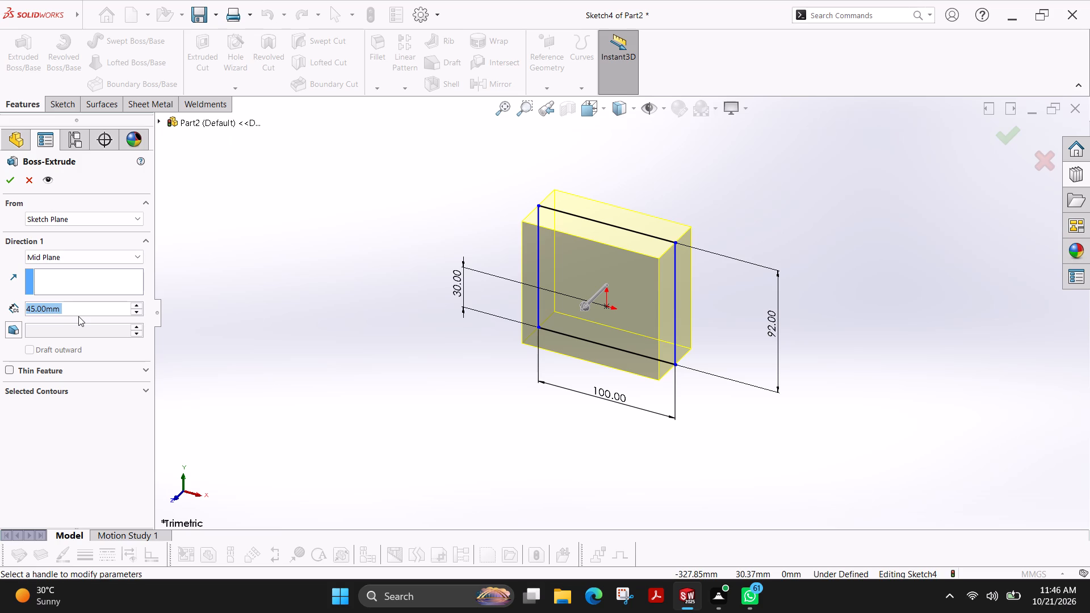
left_click(11, 183)
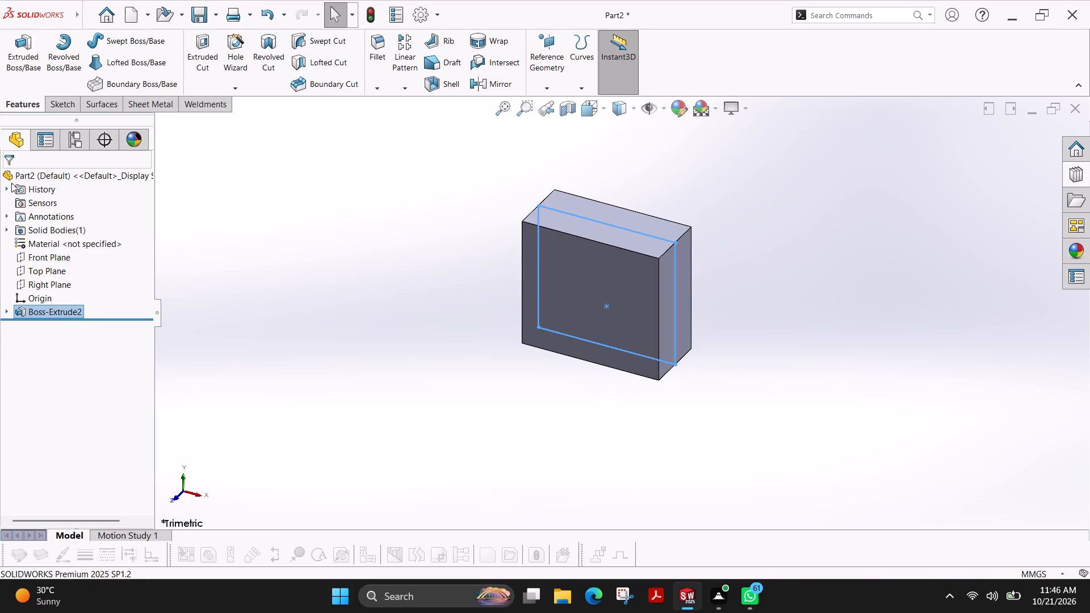
key("Escape")
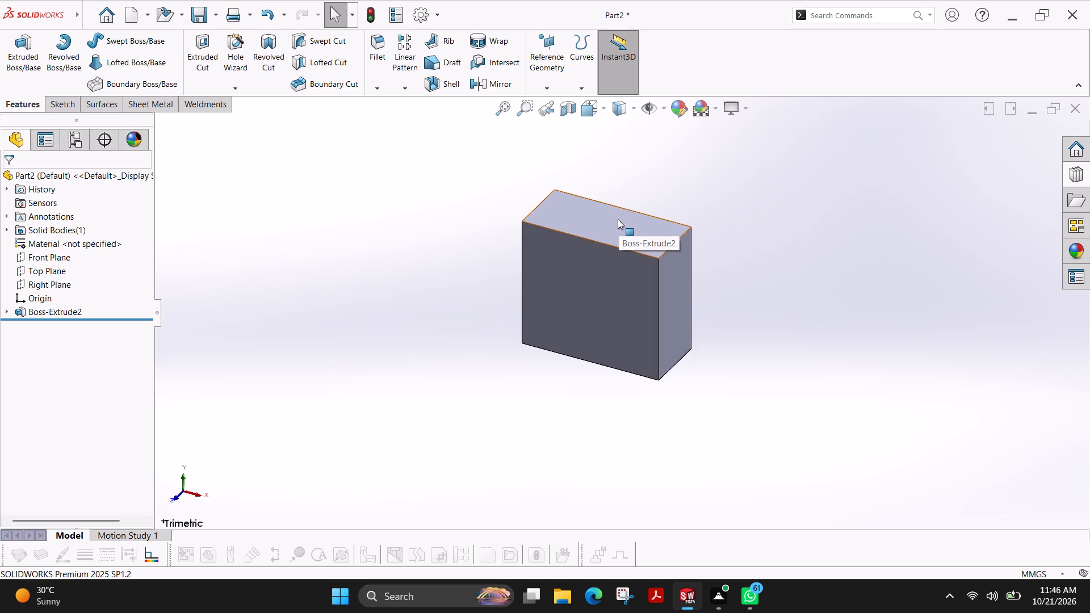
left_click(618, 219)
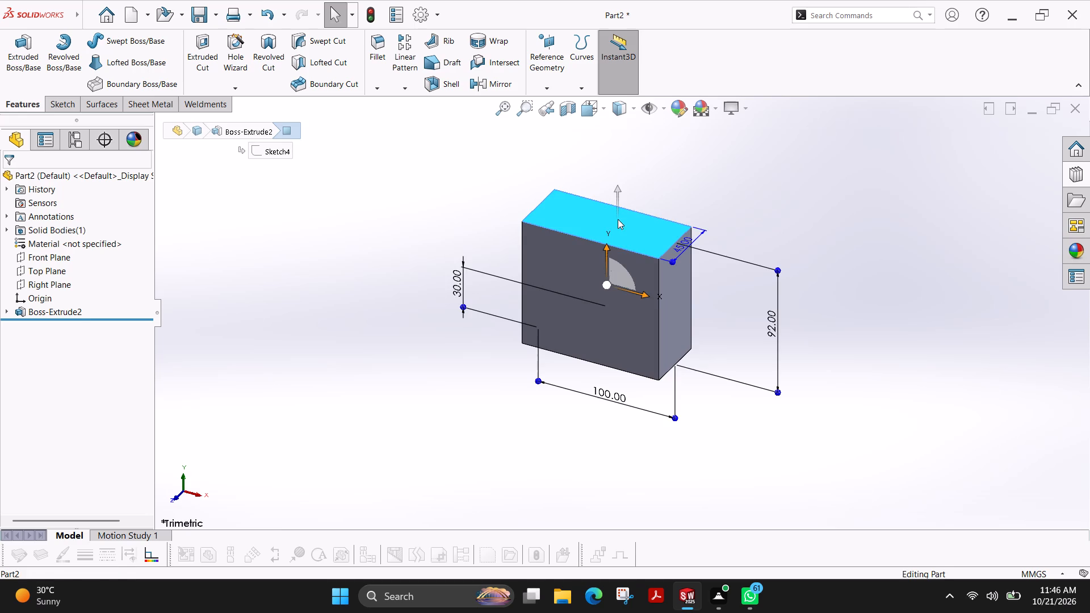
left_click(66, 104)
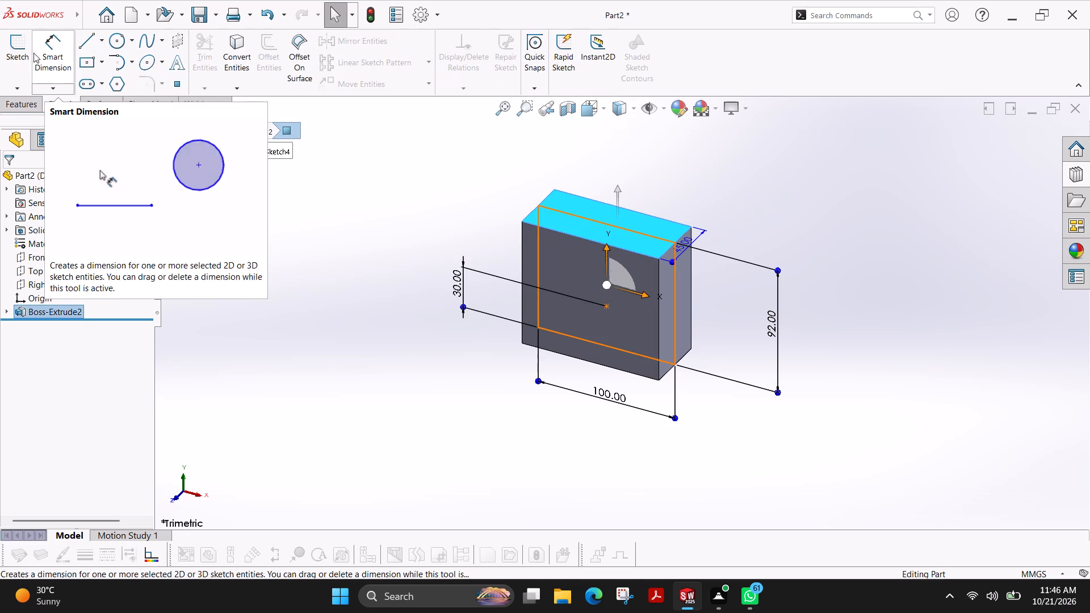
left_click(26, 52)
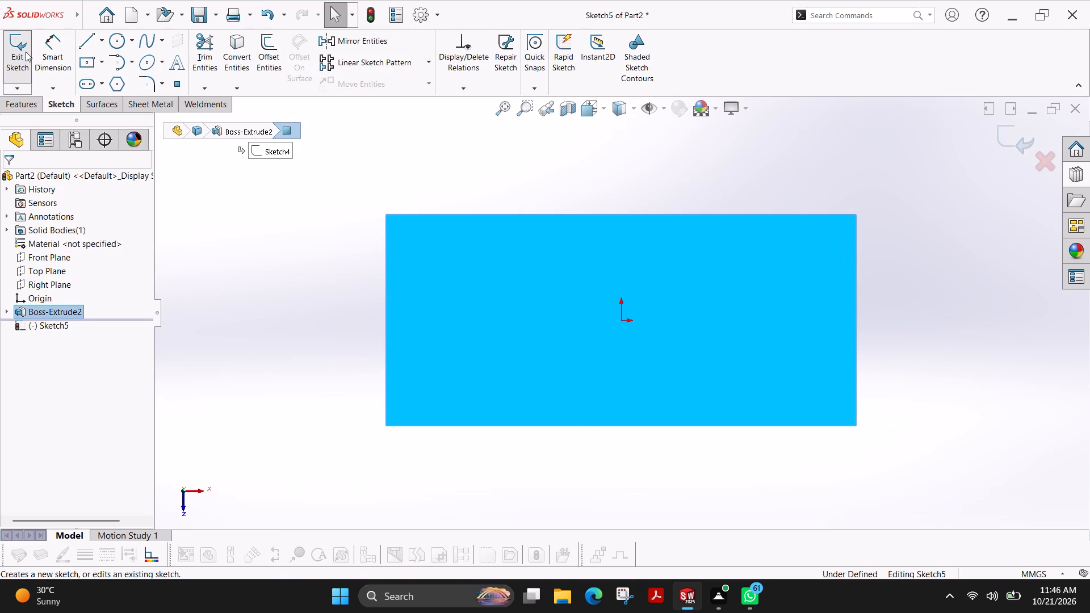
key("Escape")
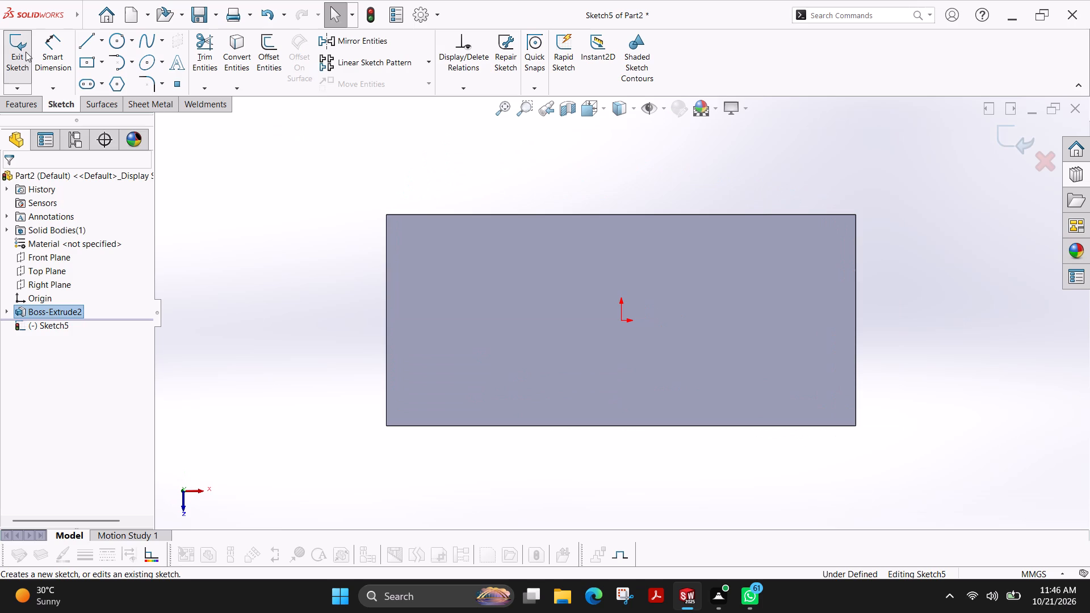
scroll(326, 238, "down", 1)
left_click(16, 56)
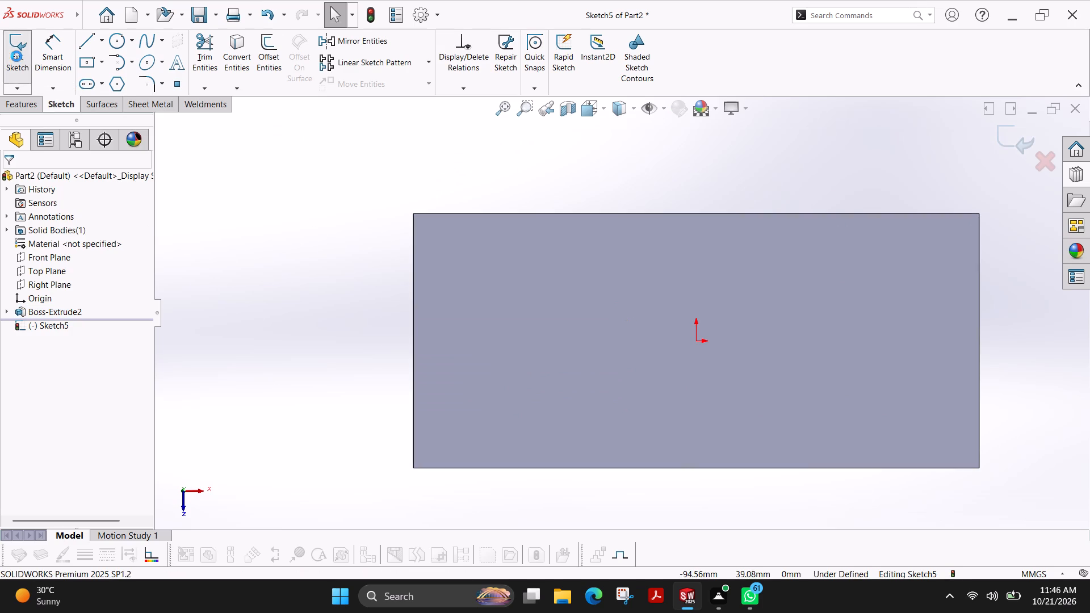
Start a sketch on the block's top face and draw a center rectangle from the origin, 100 mm wide and about 19 mm high.
scroll(332, 253, "up", 2)
scroll(358, 295, "up", 1, "ctrl+shift")
middle_click_drag(359, 296, 361, 240, "ctrl+shift")
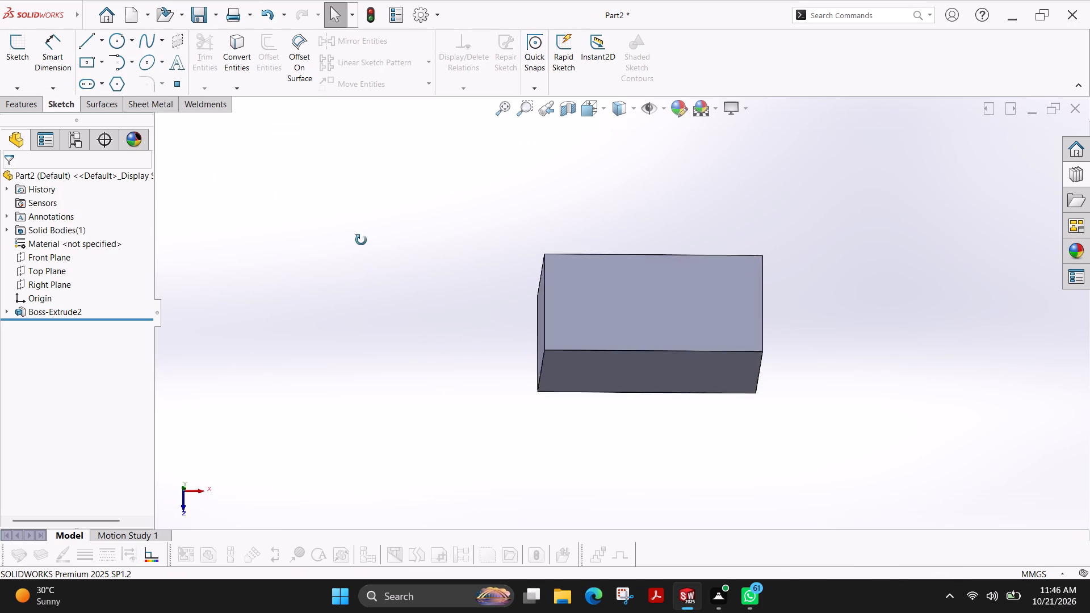
middle_click_drag(361, 240, 358, 152, "ctrl+shift")
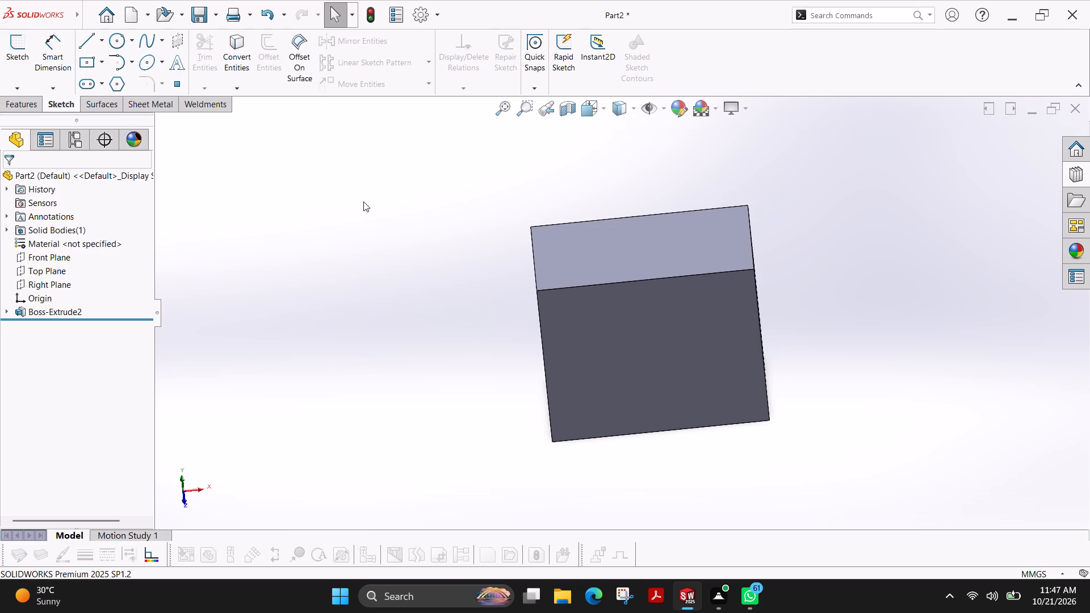
left_click(710, 257)
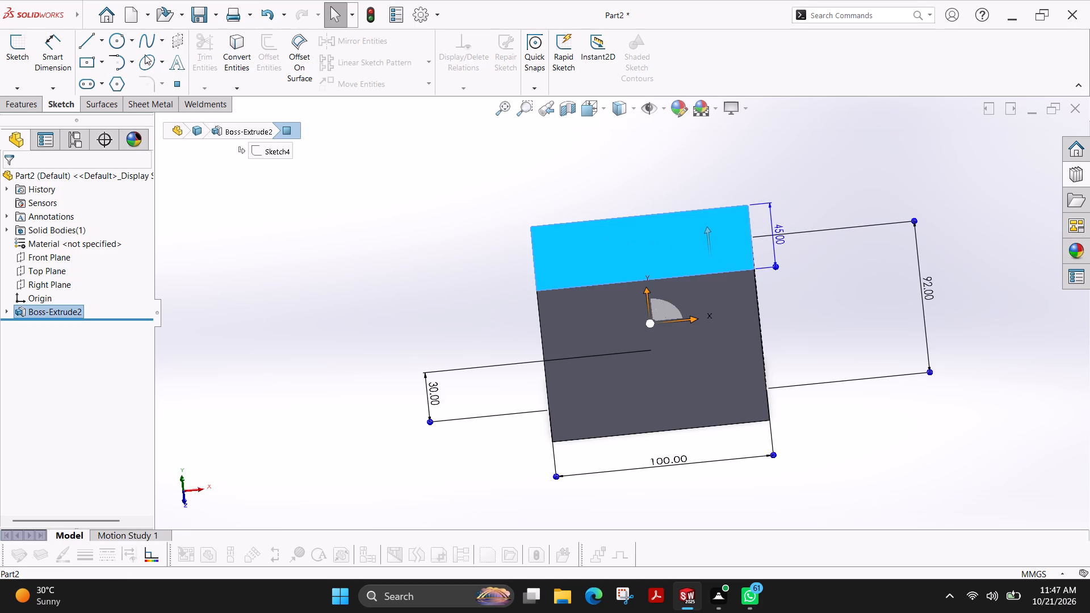
left_click(8, 63)
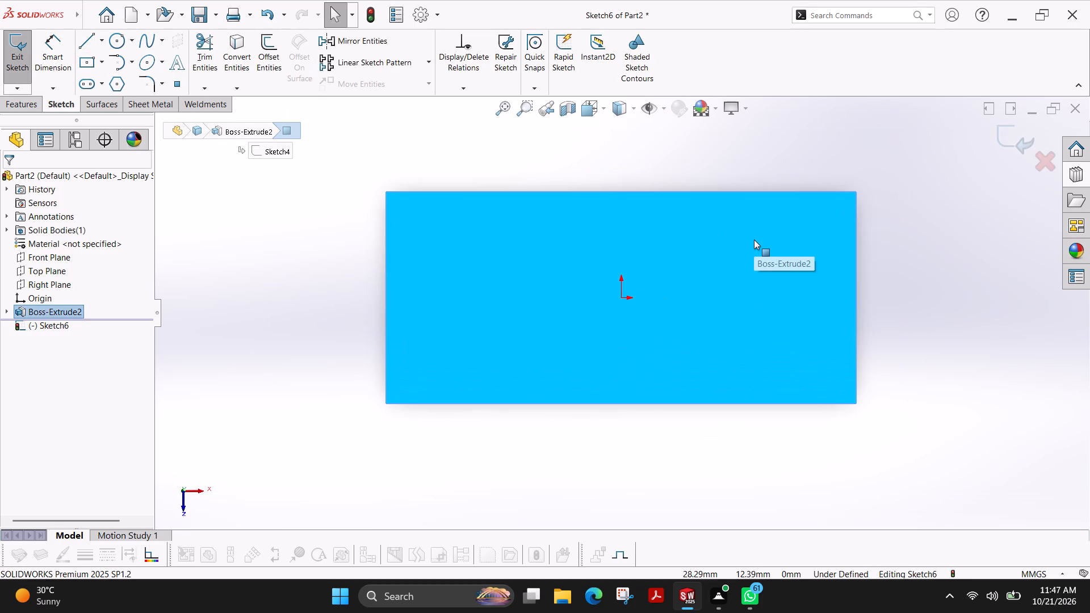
key("Escape")
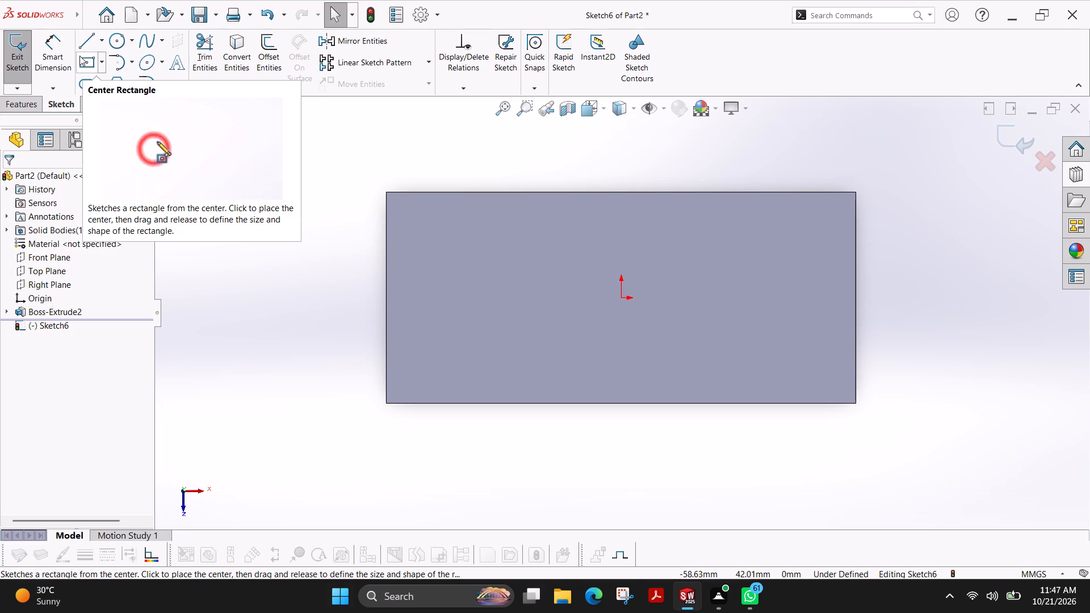
left_click(79, 56)
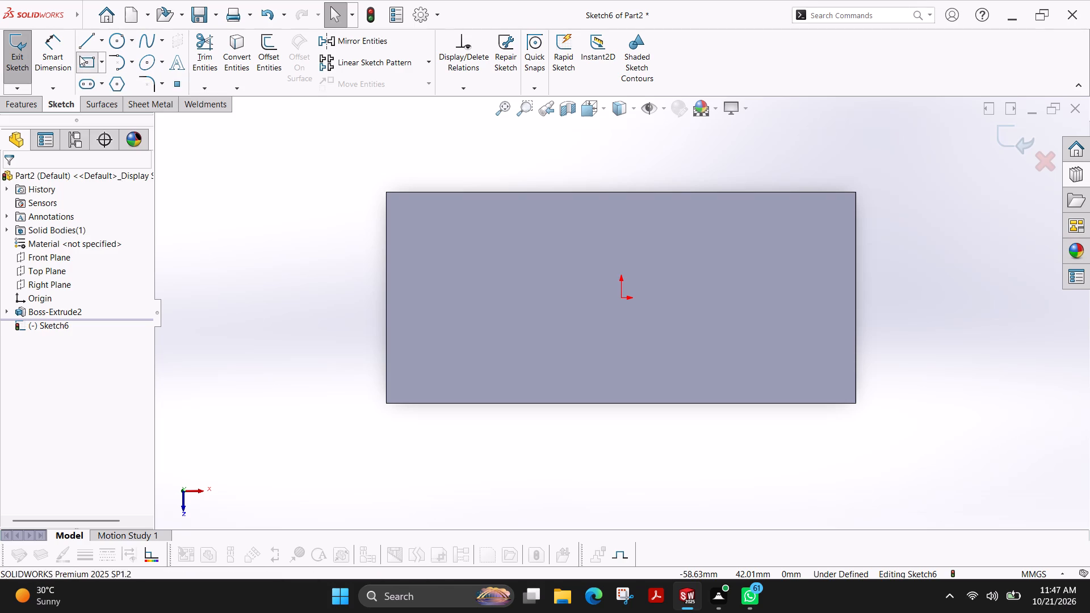
left_click(622, 299)
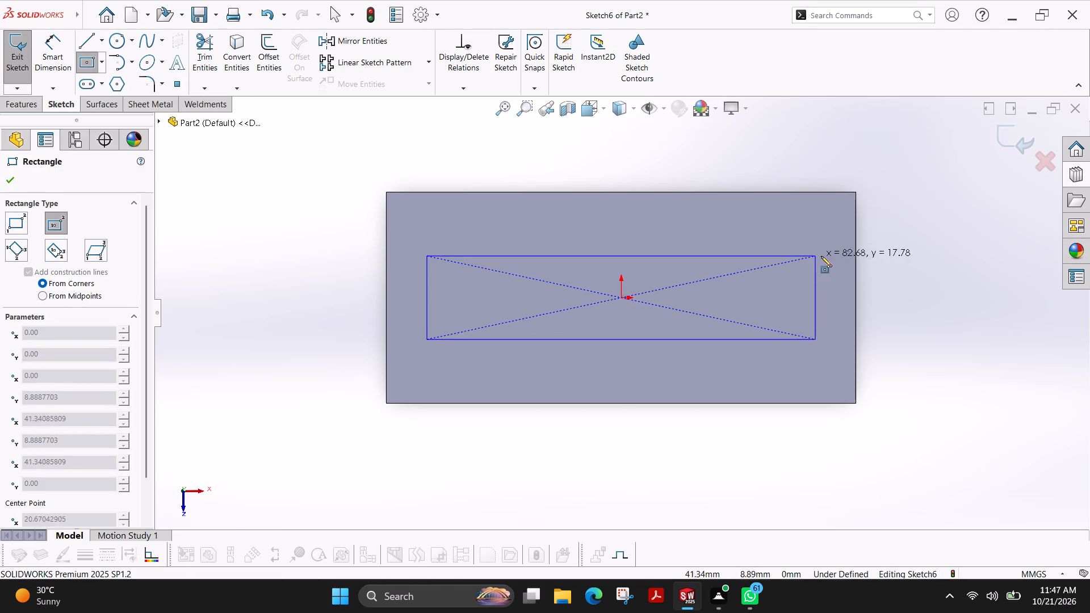
left_click(855, 253)
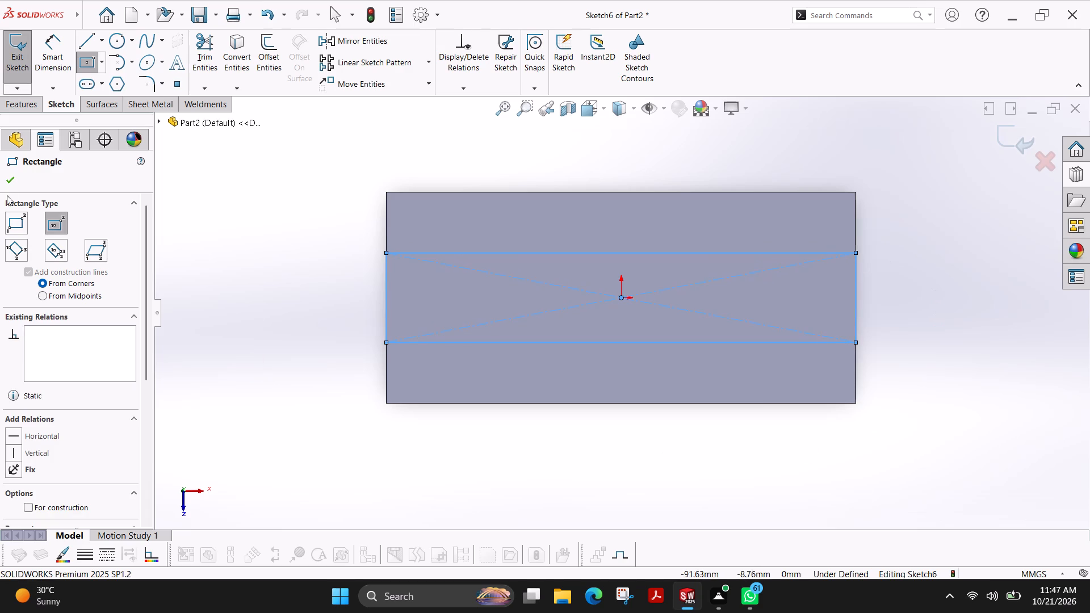
left_click(9, 192)
left_click(14, 183)
Dimension the distance between the rectangle's lower long edge and the top face's adjacent long edge.
left_click(49, 56)
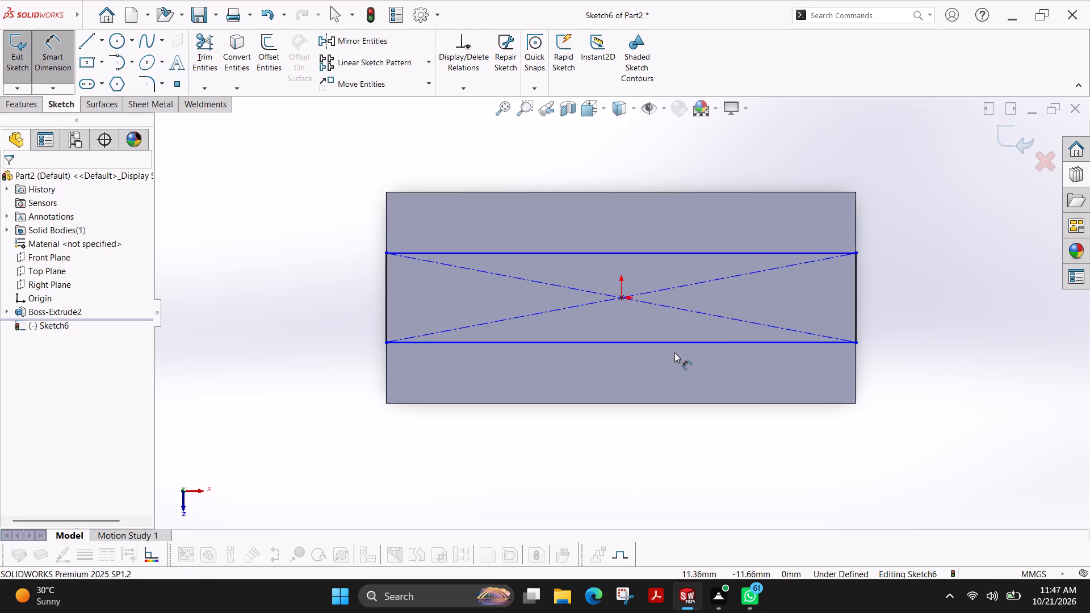
left_click(669, 344)
left_click(670, 404)
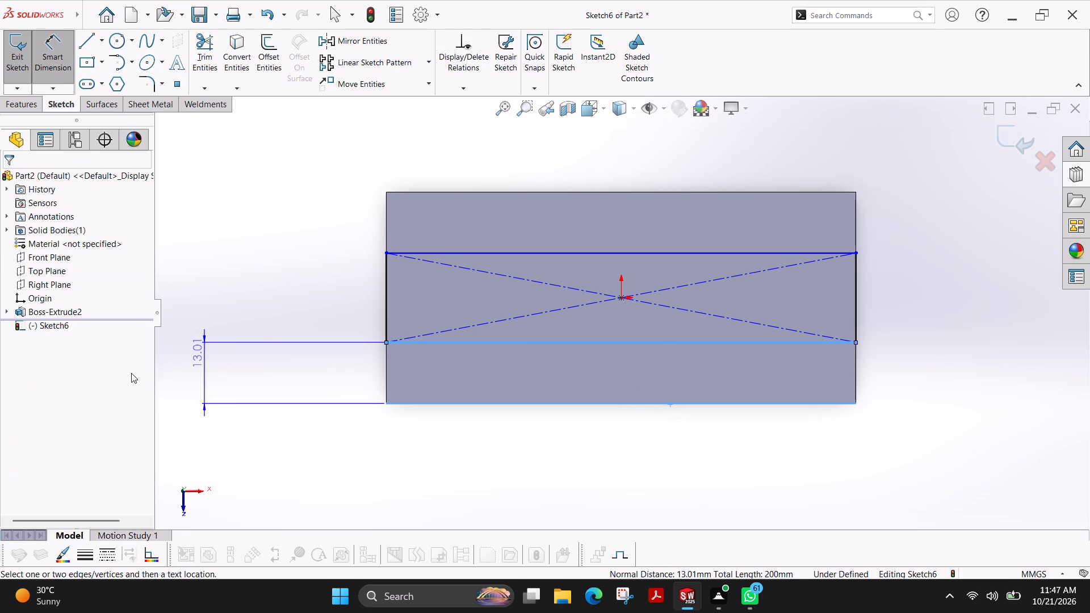
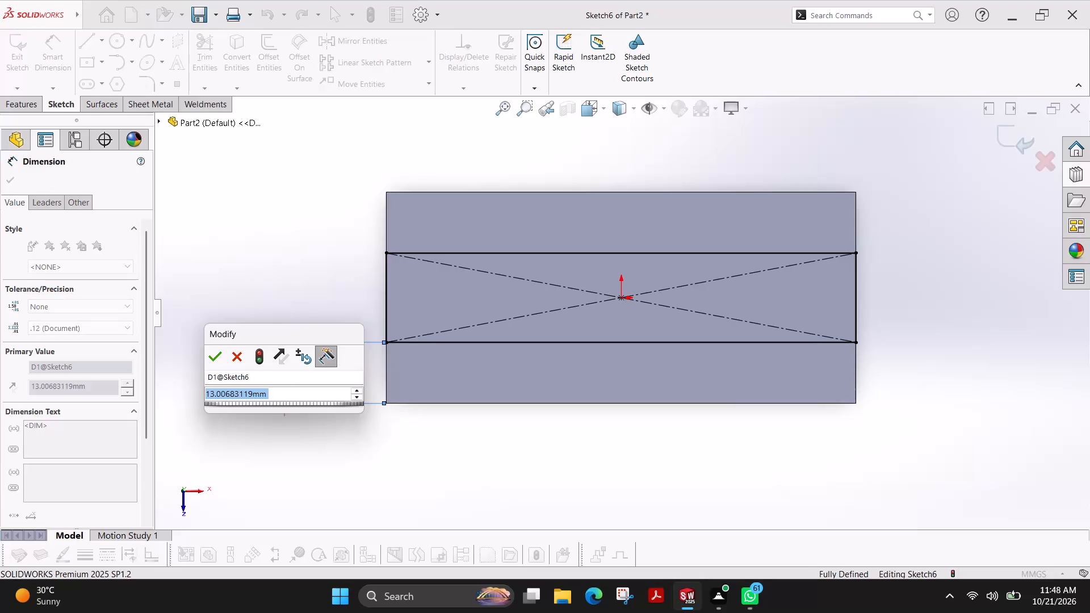
Set the distance between the rectangle's lower long edge and the top face's adjacent edge to 12 mm.
type("12")
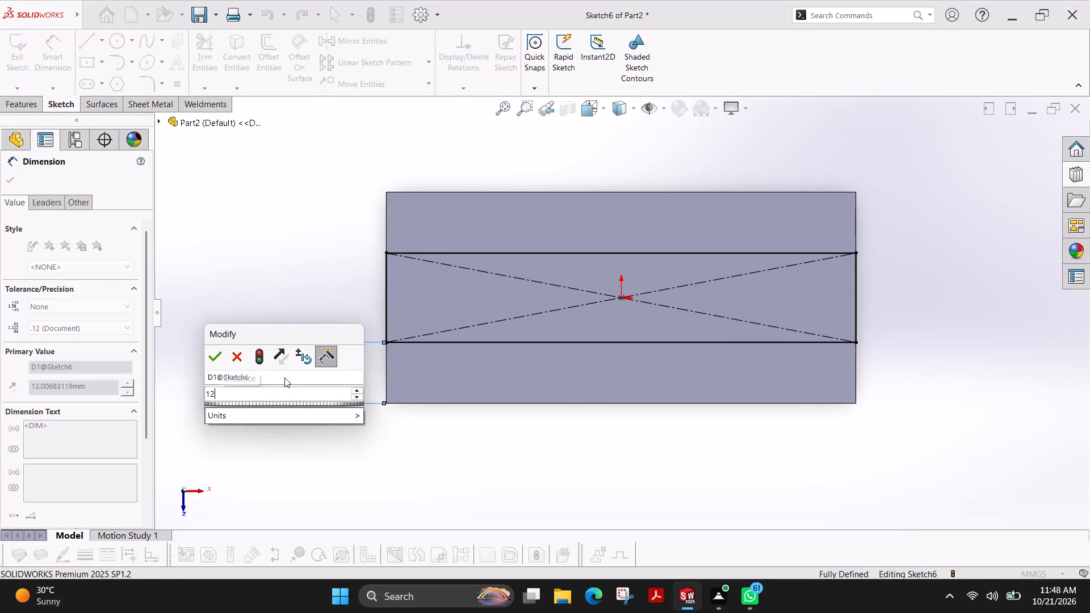
key("Return")
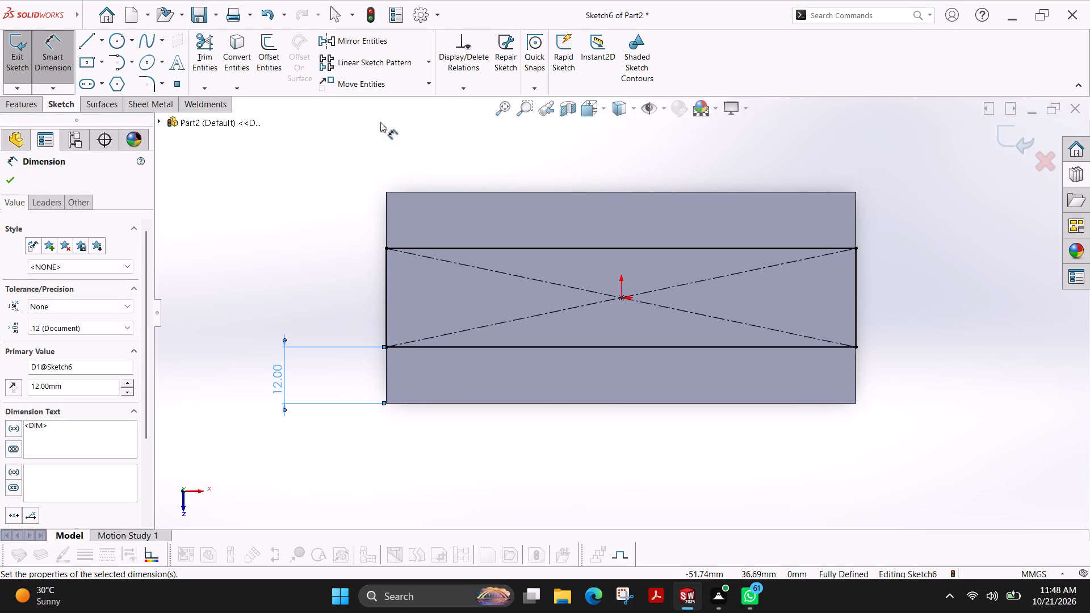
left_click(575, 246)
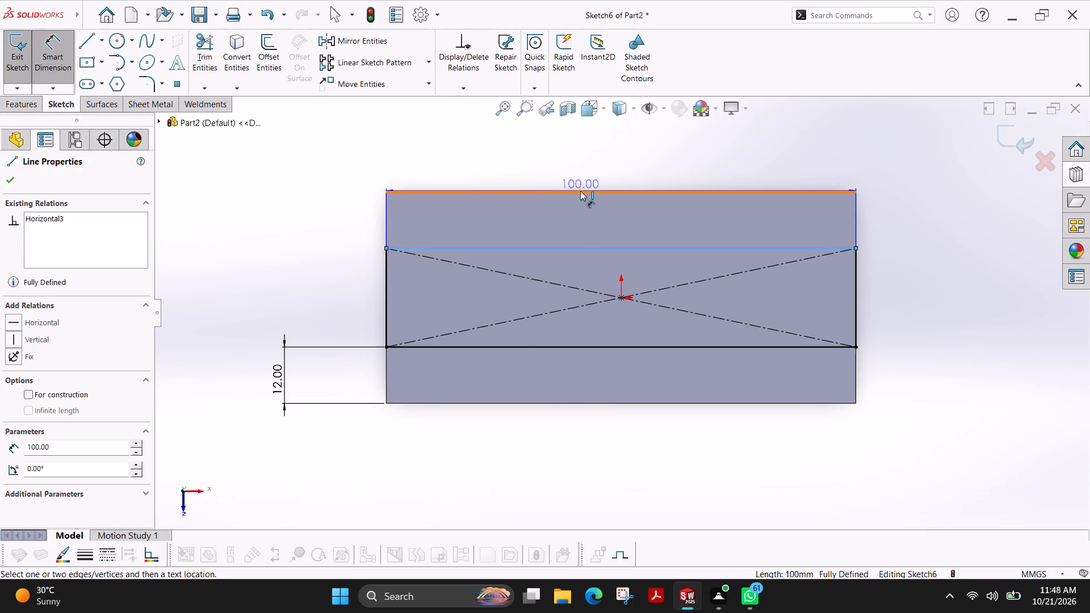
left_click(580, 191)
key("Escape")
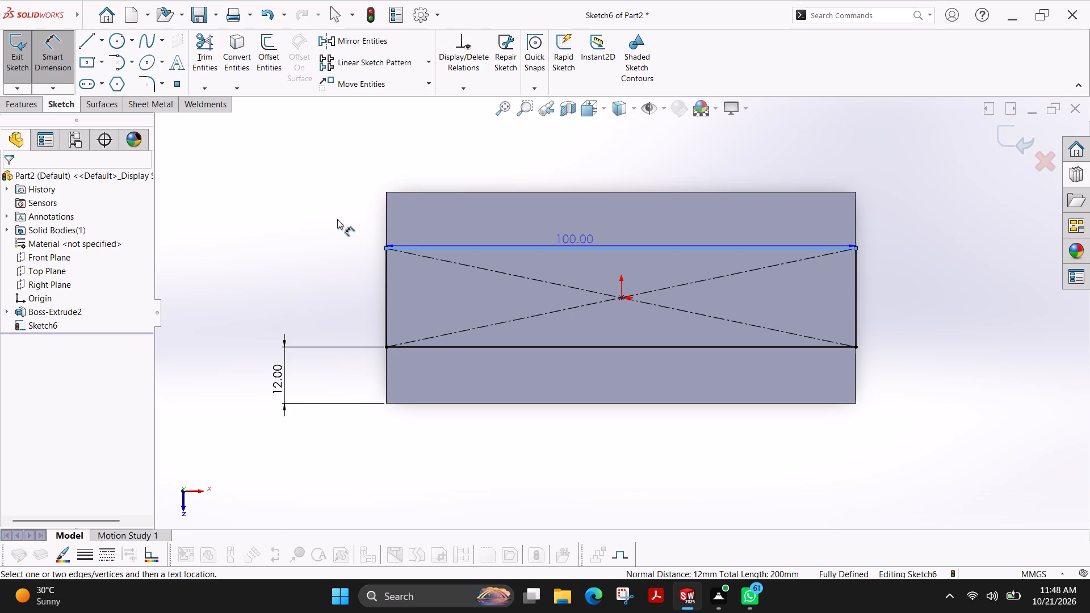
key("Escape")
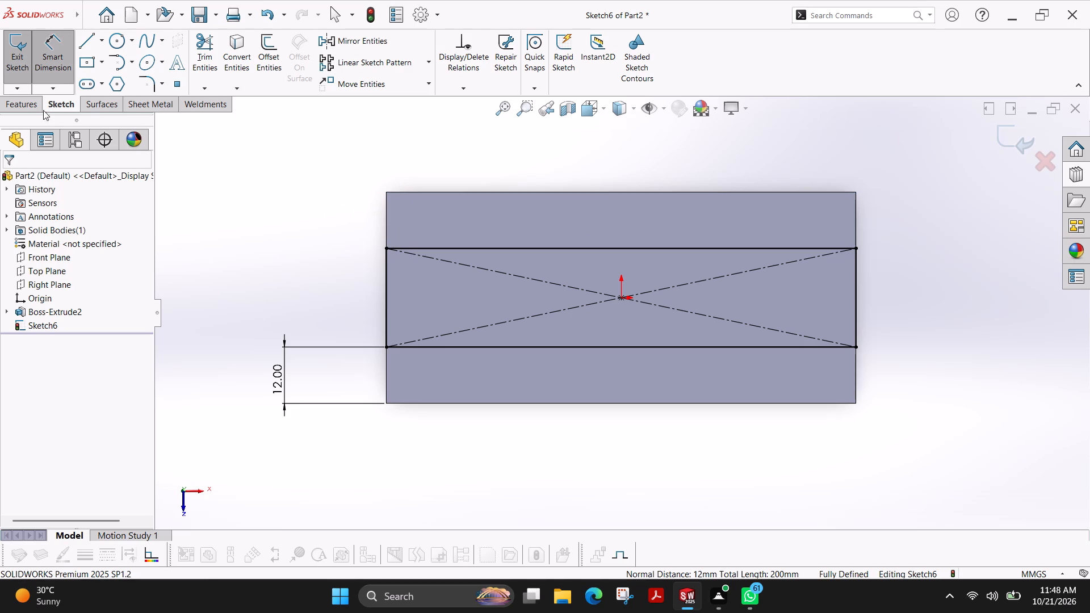
Extrude the top-face rectangle sketch 65 mm with a Blind end condition, merged with the block.
left_click(39, 106)
left_click(27, 42)
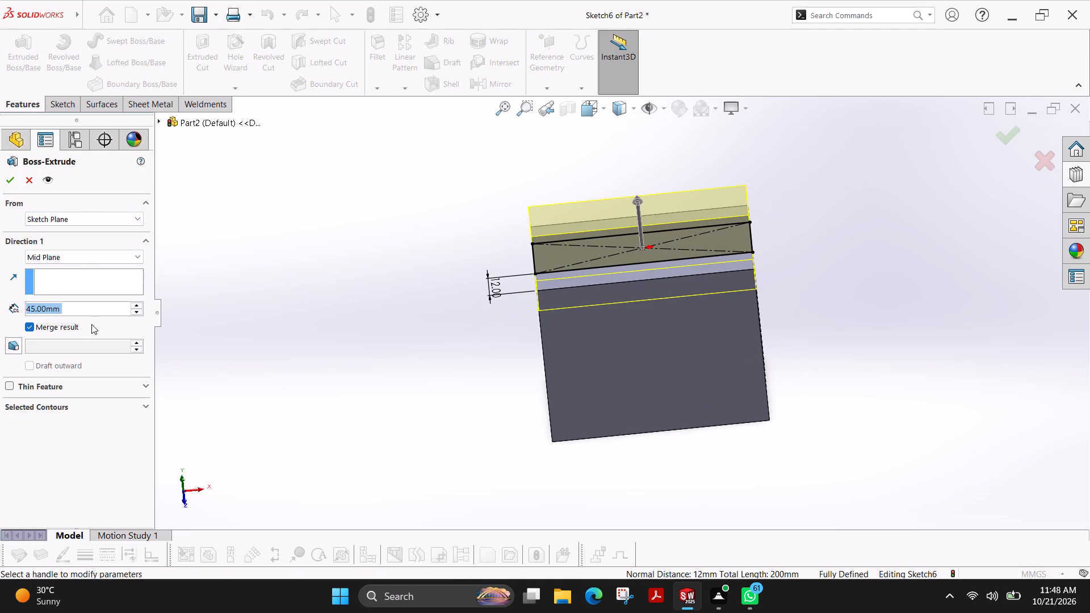
left_click(137, 259)
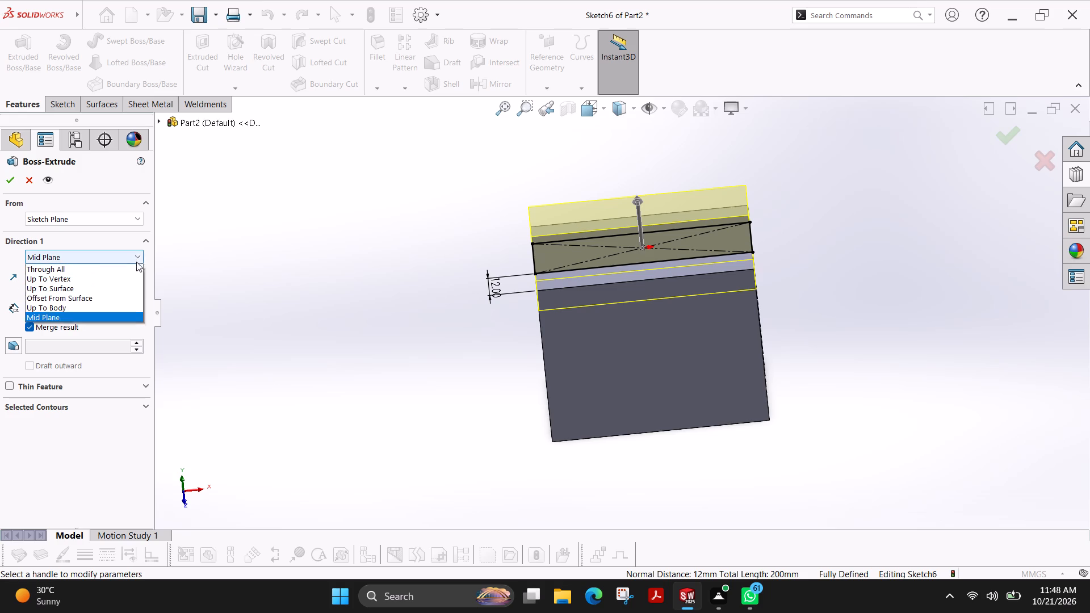
left_click(69, 263)
left_click(104, 262)
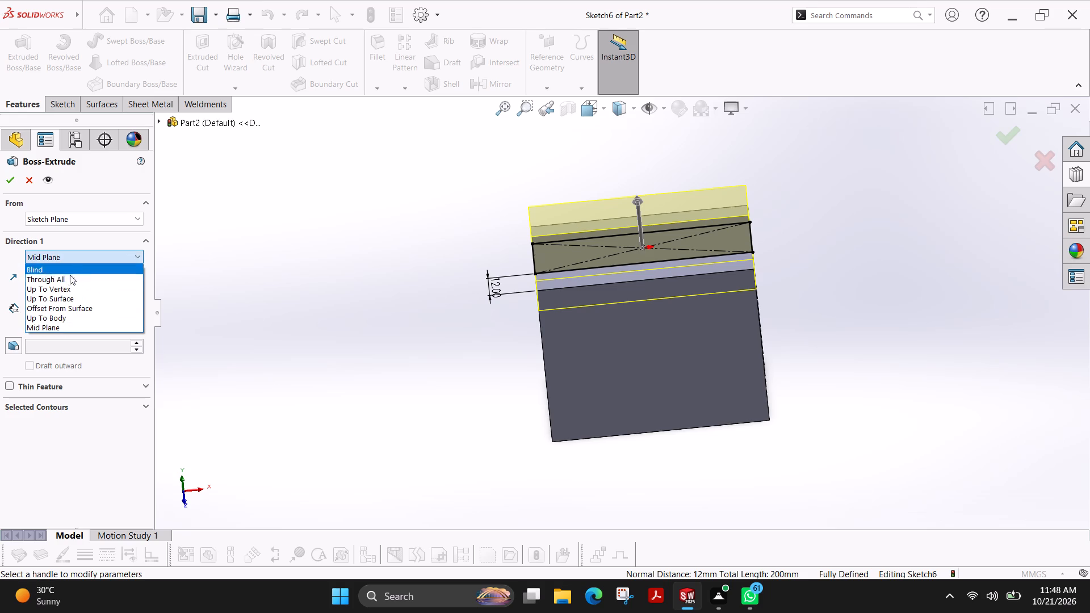
left_click(58, 265)
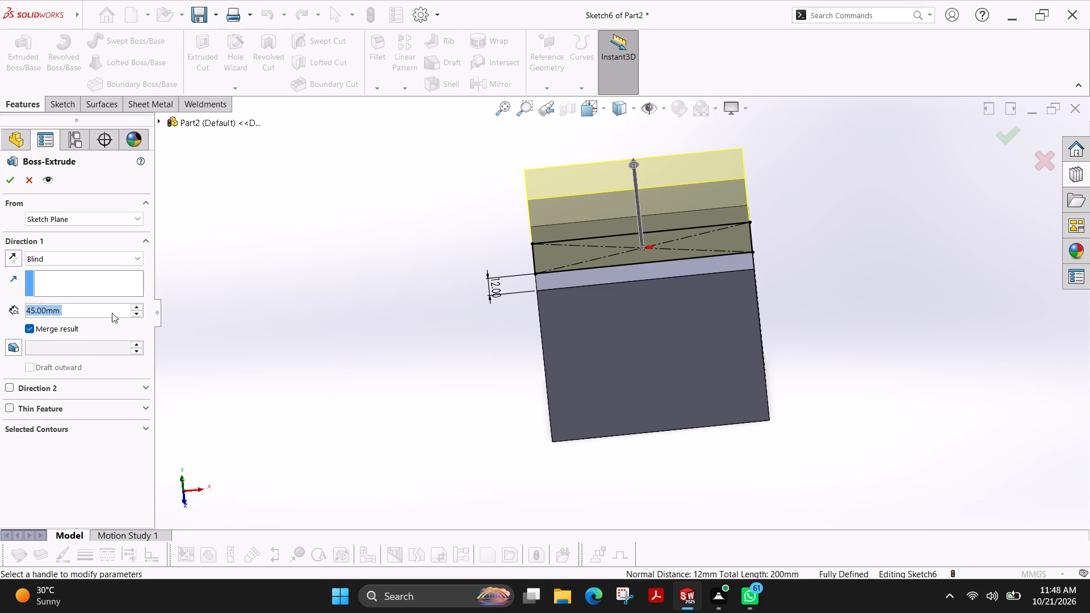
double_click(107, 312)
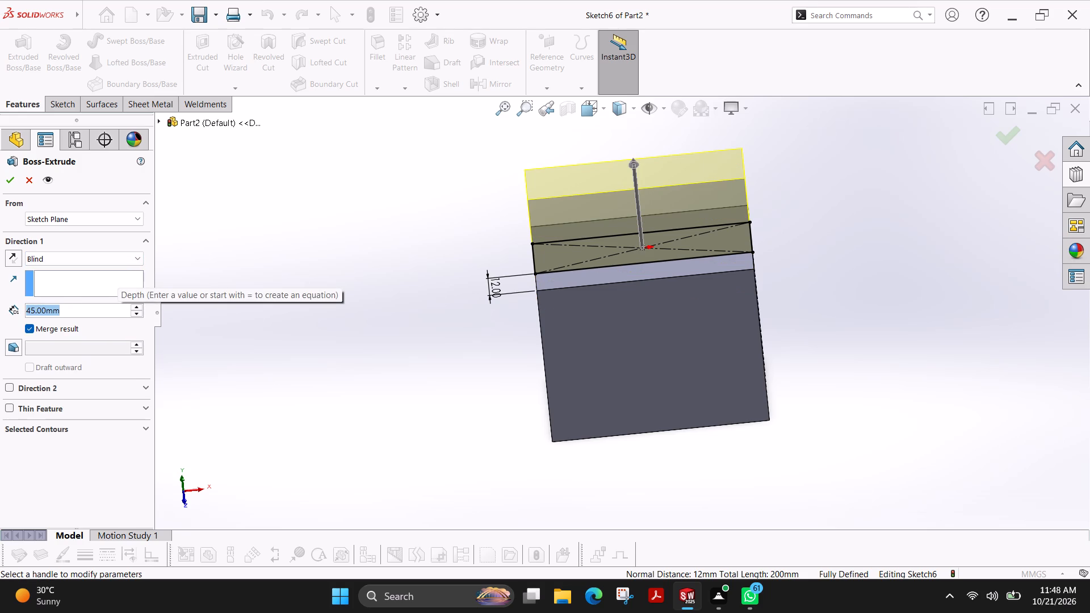
type("65")
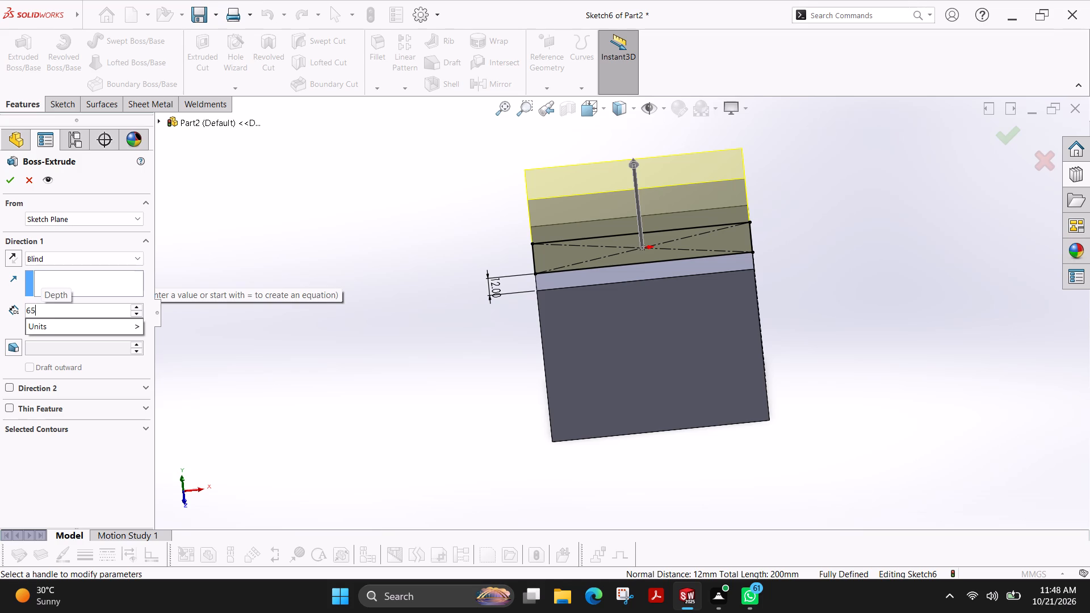
key("Return")
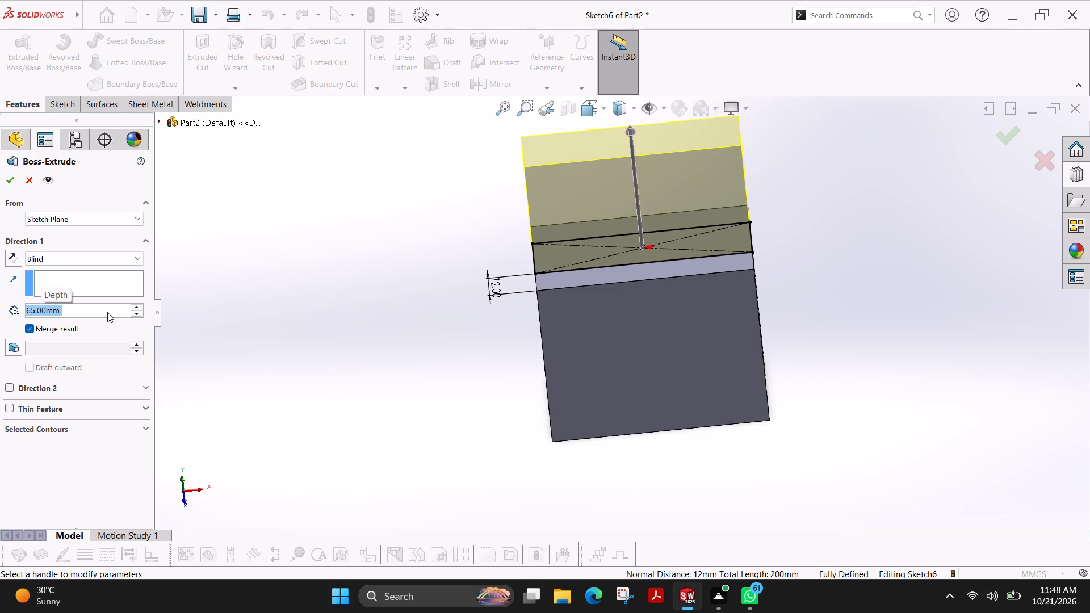
left_click(10, 187)
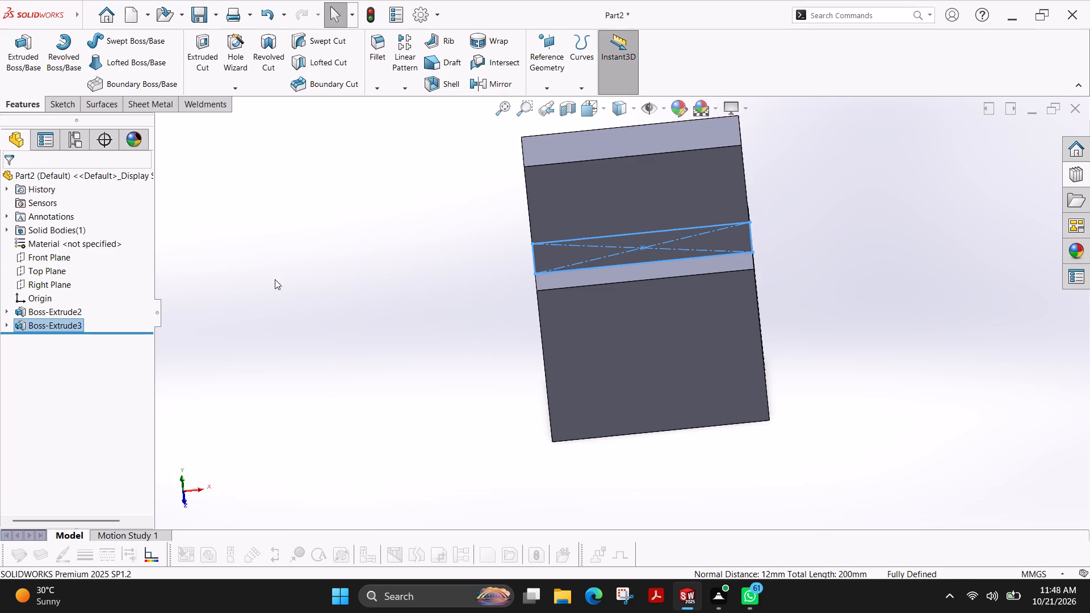
key("Escape")
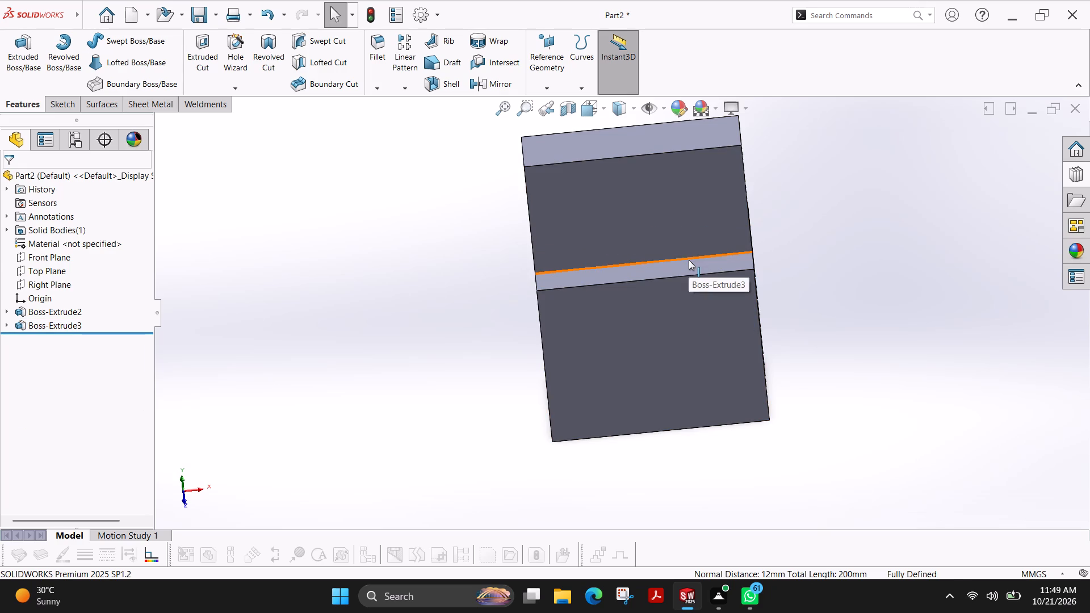
Fillet the two inner long edges where the upper block meets the base block's top face with a 25 mm radius.
left_click(689, 260)
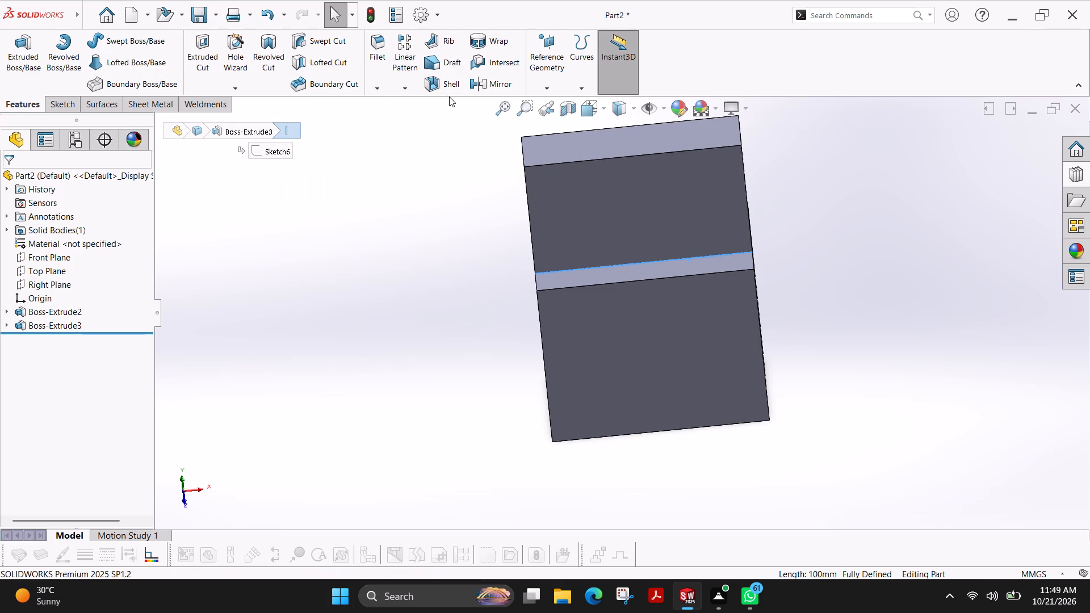
left_click(378, 46)
scroll(787, 240, "down", 3)
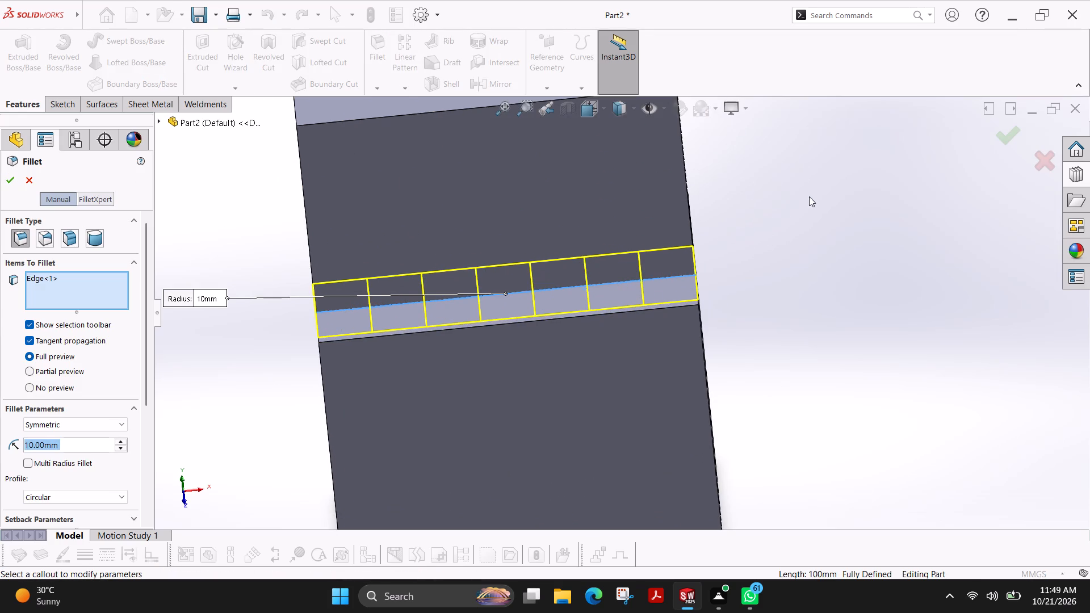
middle_click_drag(809, 196, 754, 251, "ctrl+shift")
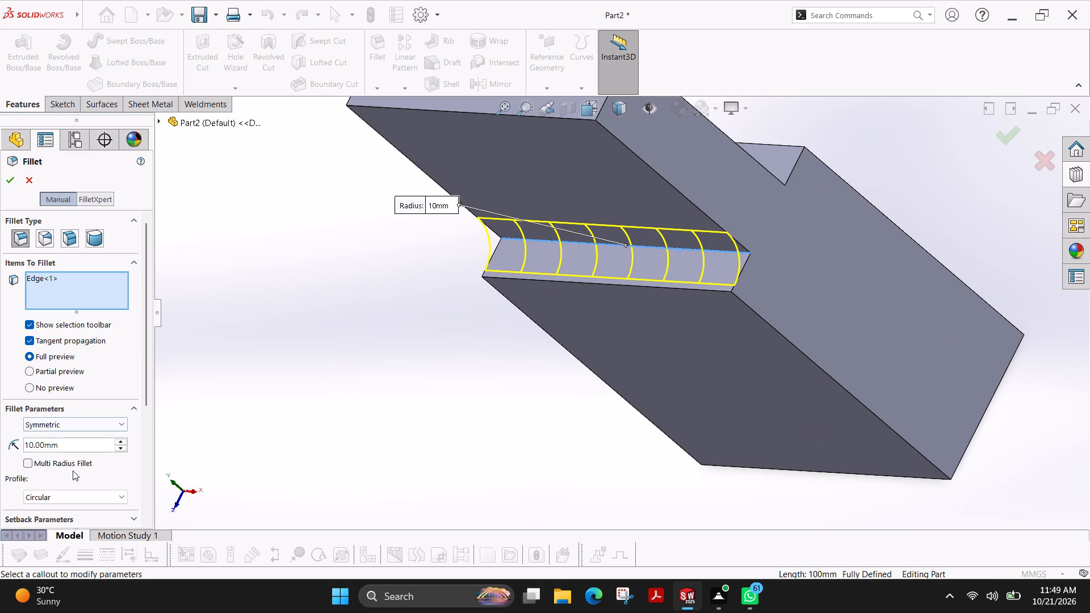
double_click(60, 446)
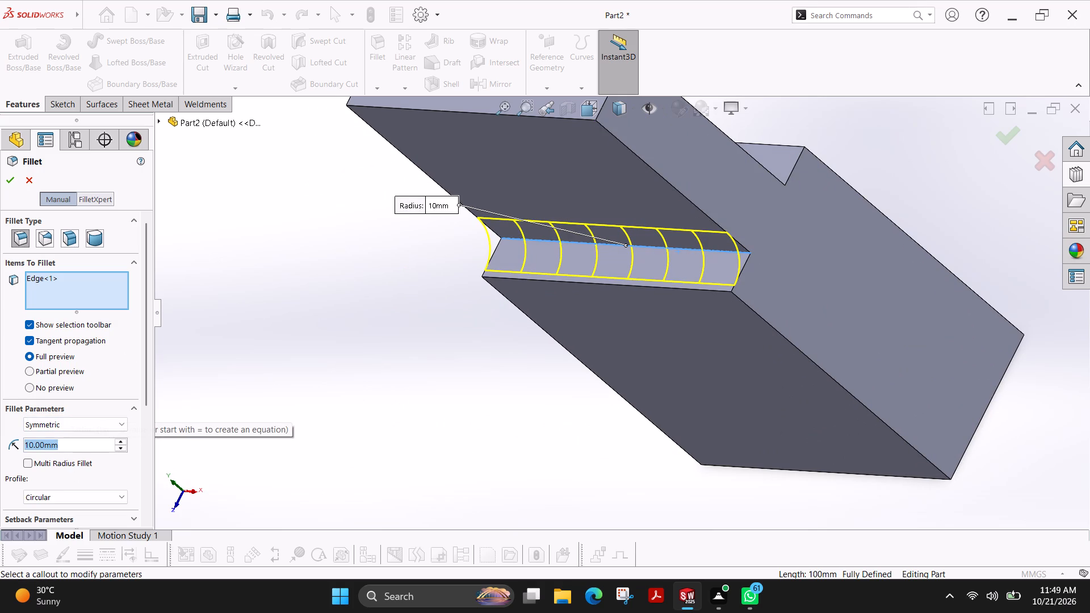
type("25")
key("Return")
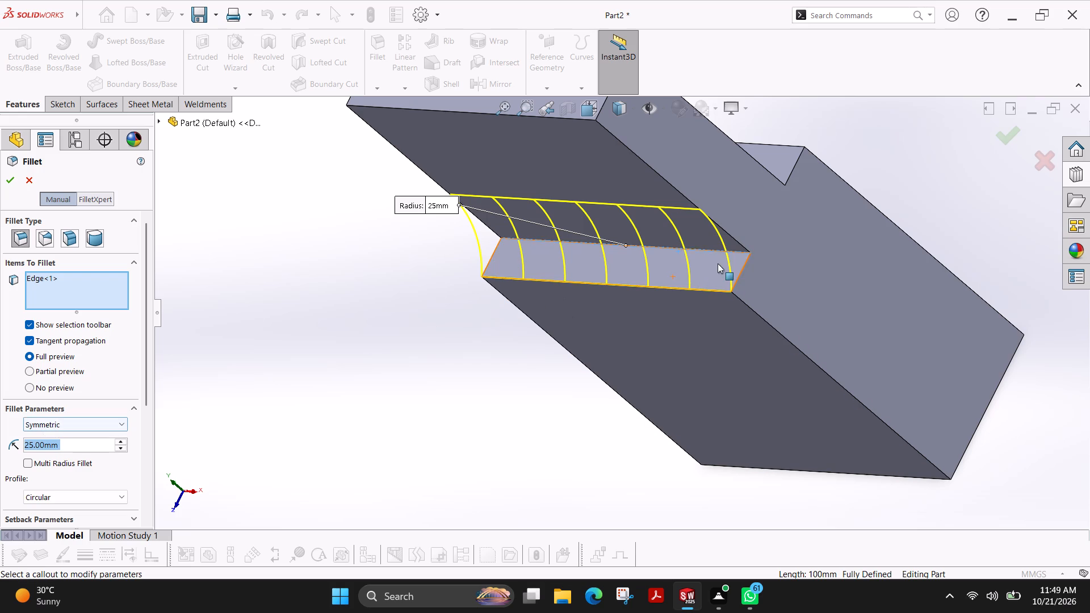
middle_click_drag(855, 167, 800, 204, "ctrl+shift")
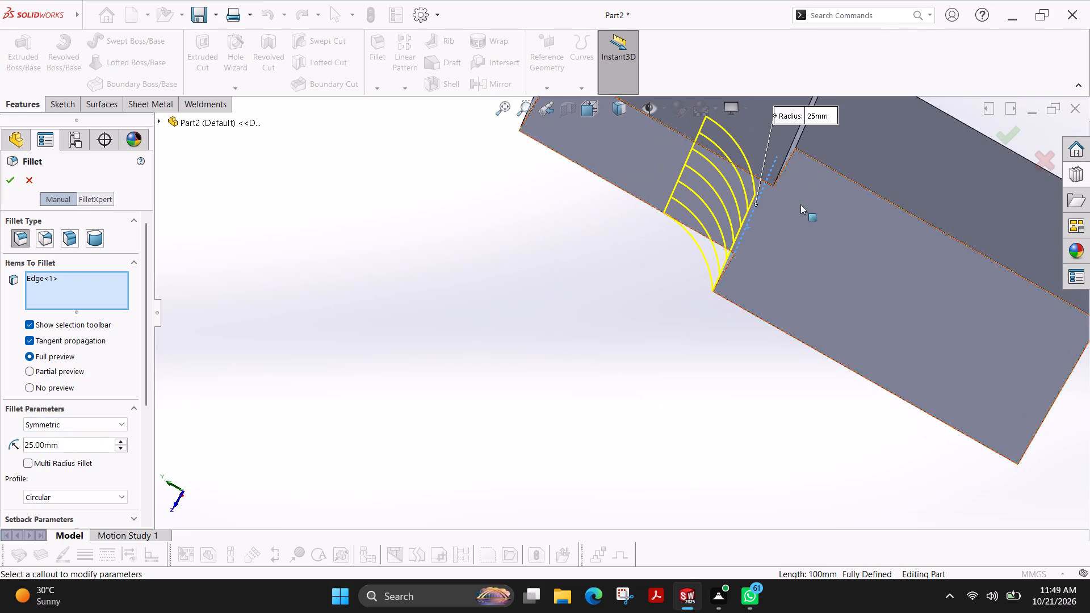
left_click(785, 159)
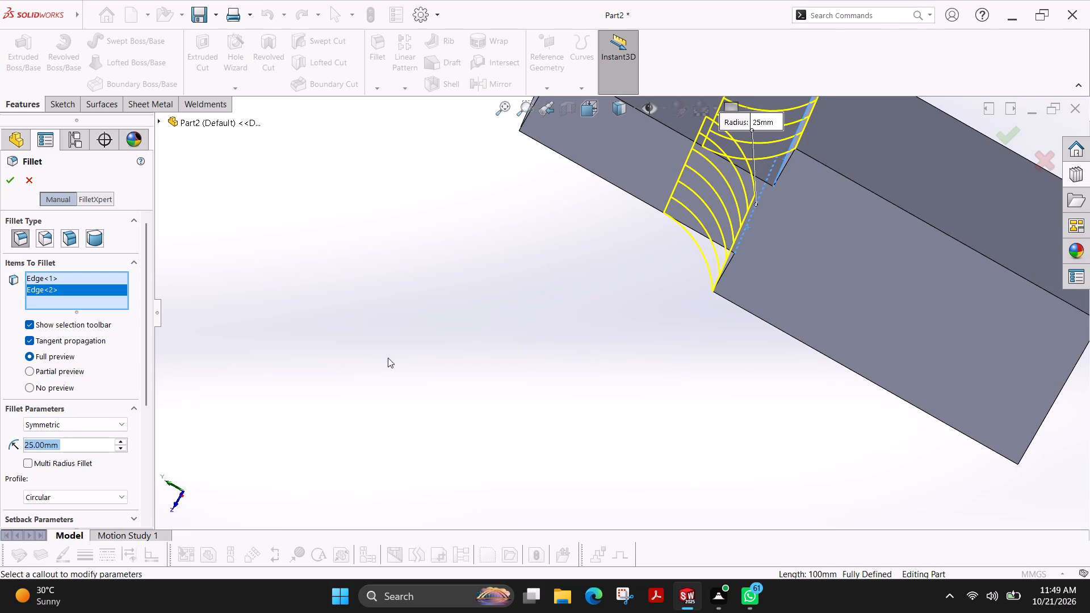
middle_click_drag(360, 342, 444, 284, "ctrl+shift")
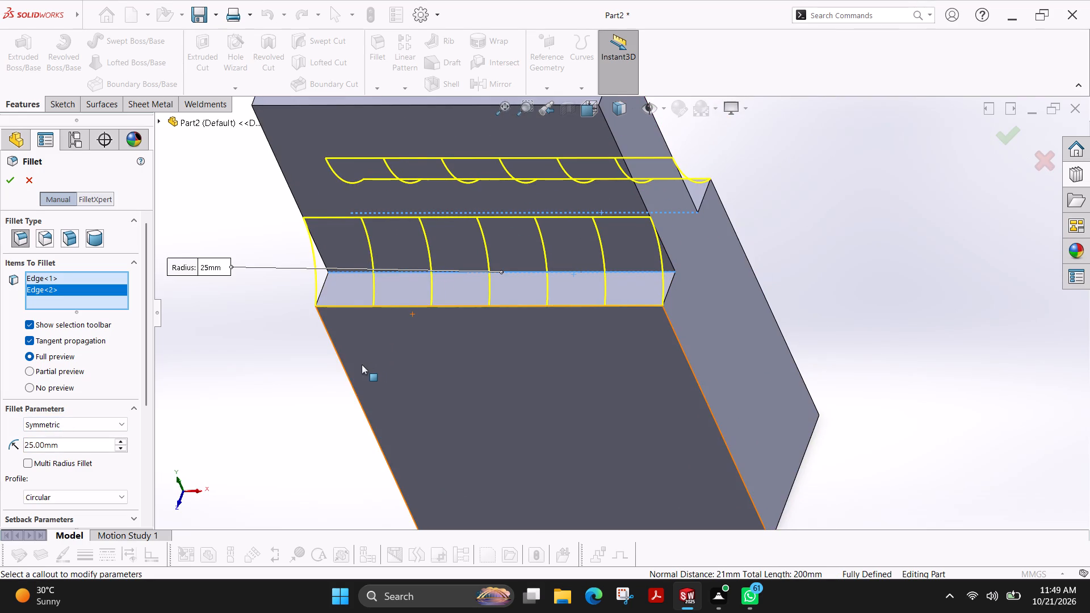
left_click(11, 175)
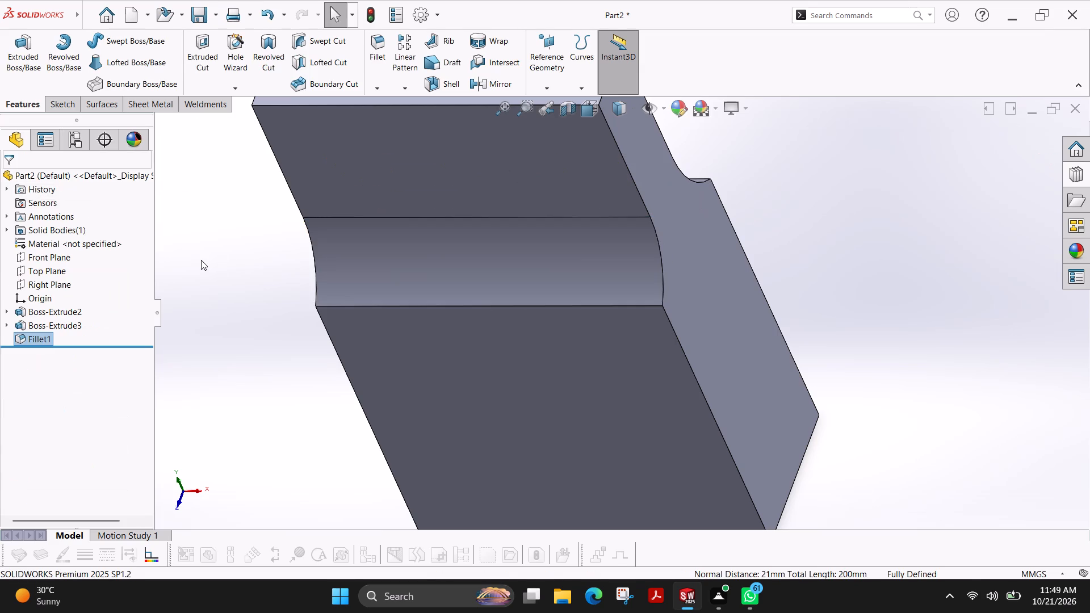
Start a sketch on the base block's large front face and draw a circle about 19 mm in diameter centred on the origin.
scroll(389, 306, "up", 1)
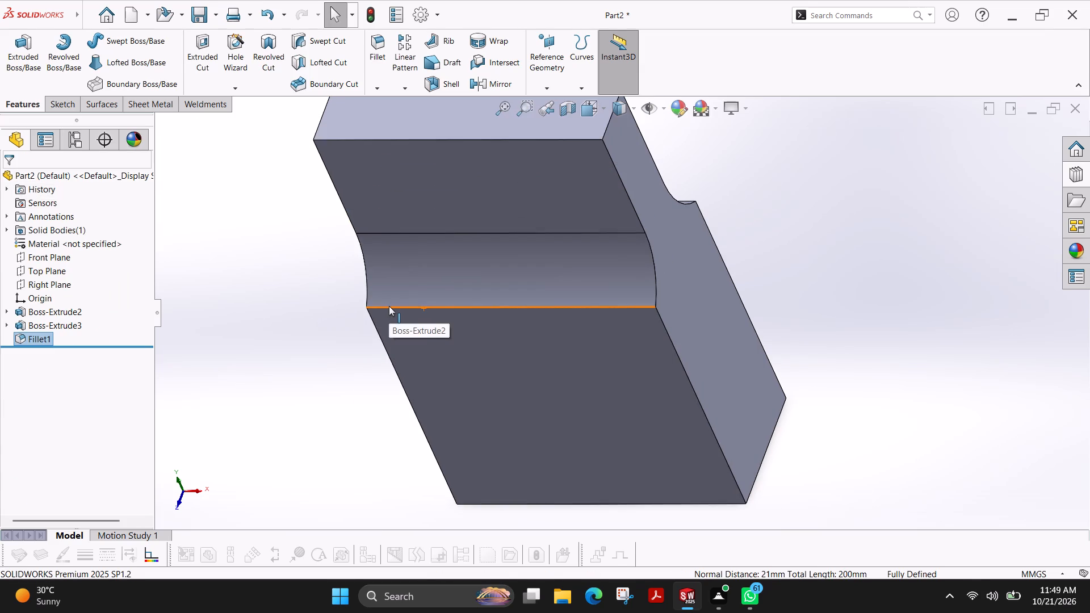
scroll(389, 306, "up", 1)
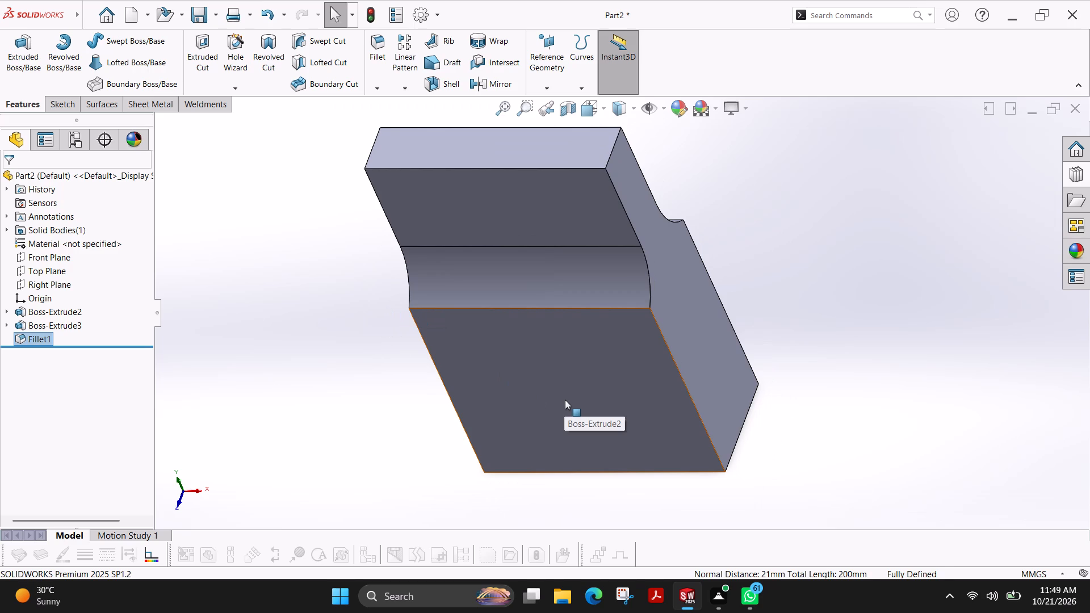
left_click(565, 400)
left_click(68, 106)
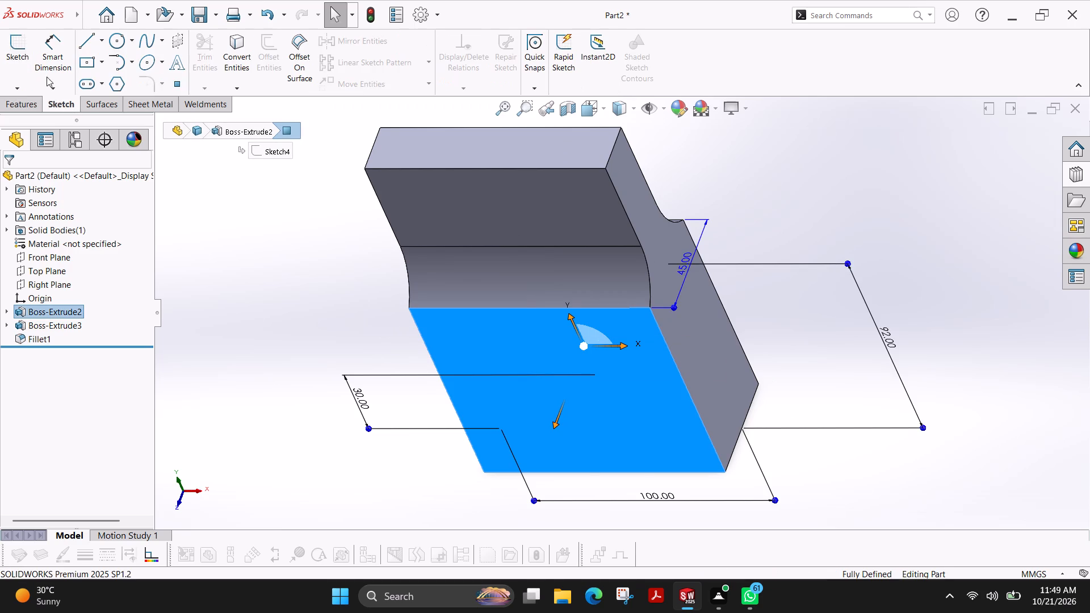
left_click(14, 49)
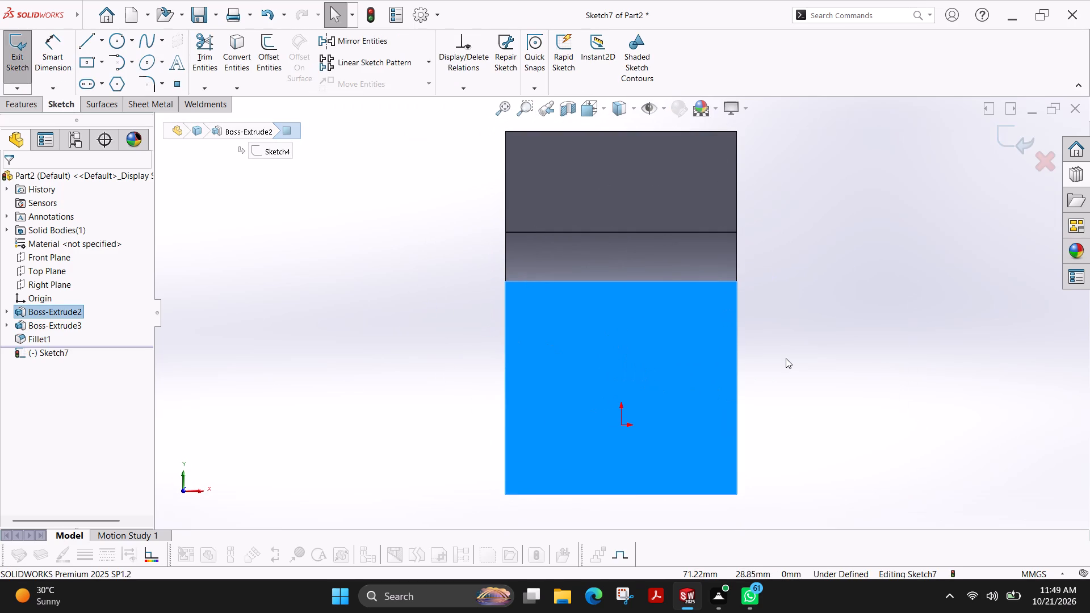
key("Escape")
scroll(644, 406, "down", 2)
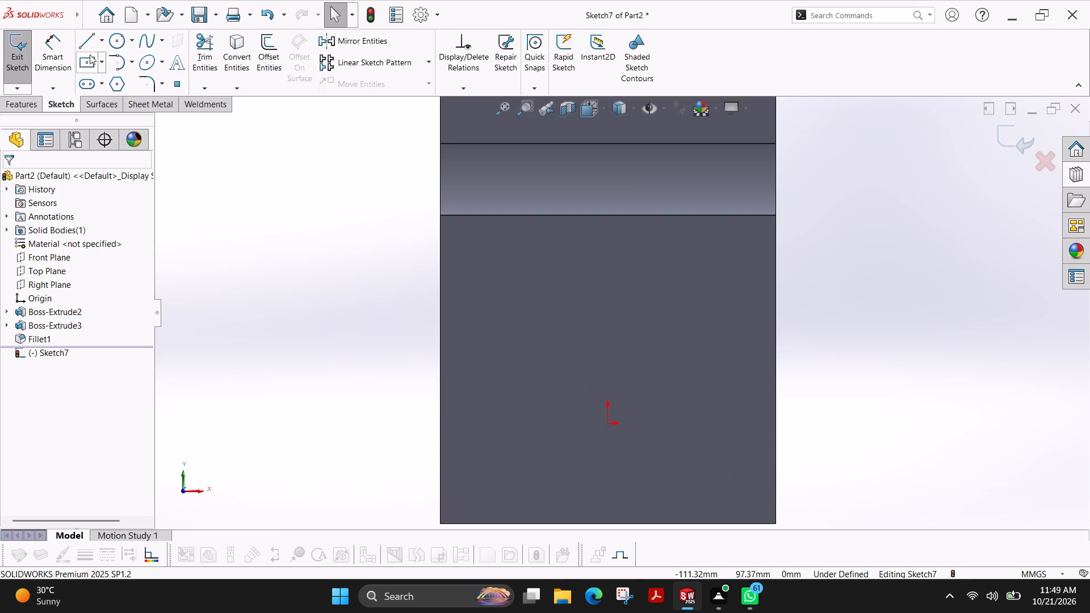
left_click(118, 41)
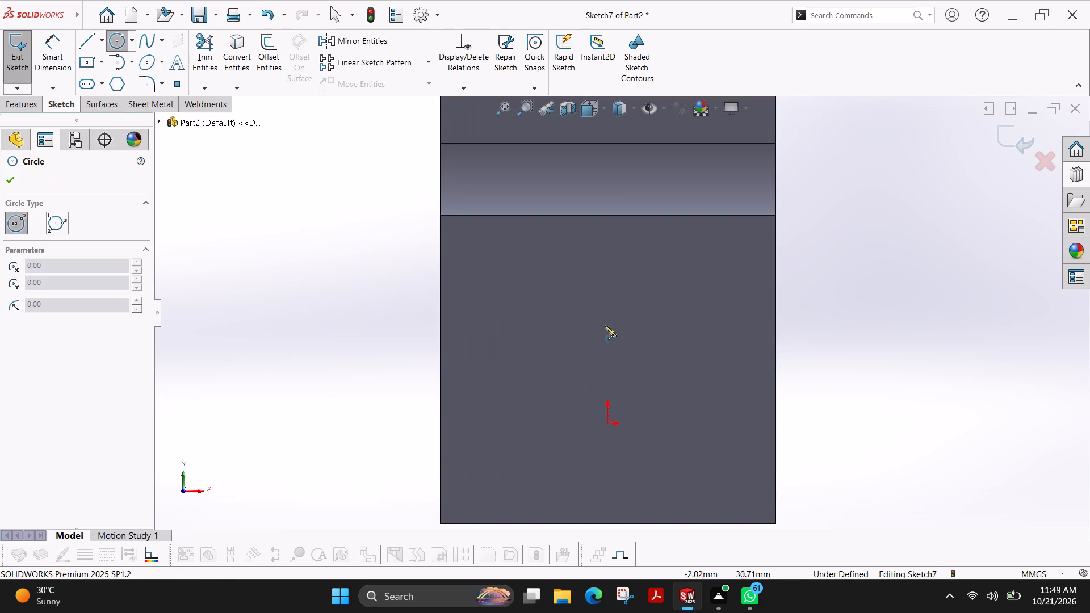
left_click(607, 423)
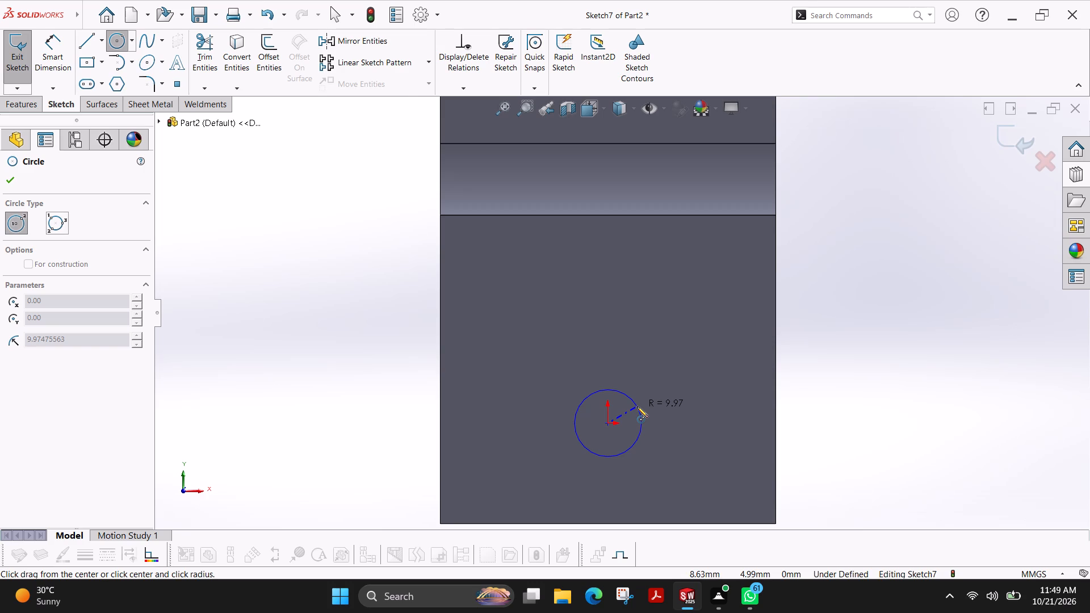
scroll(637, 406, "up", 1)
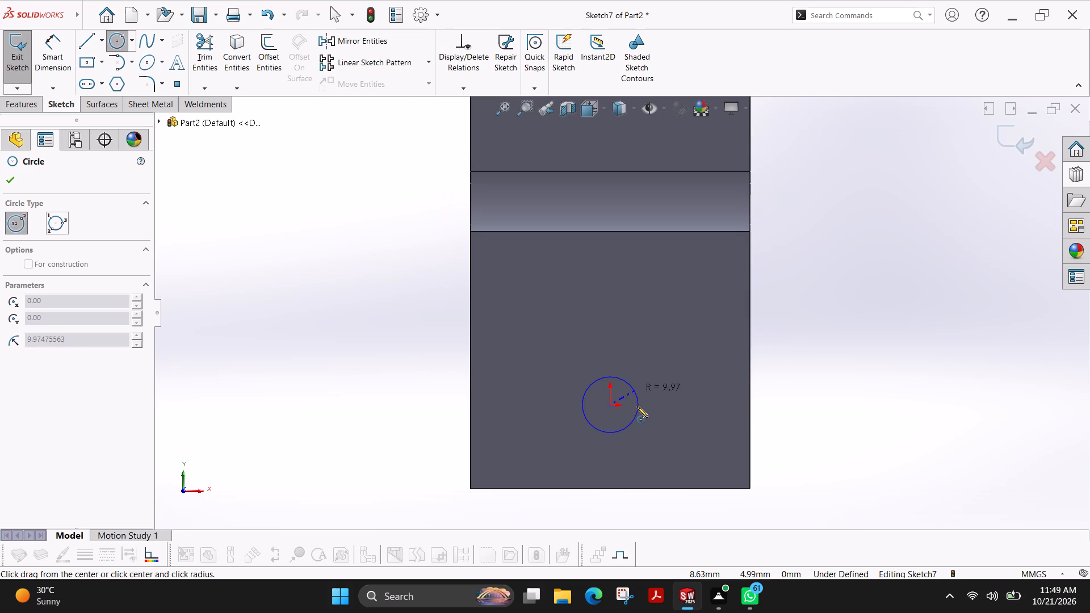
left_click(637, 406)
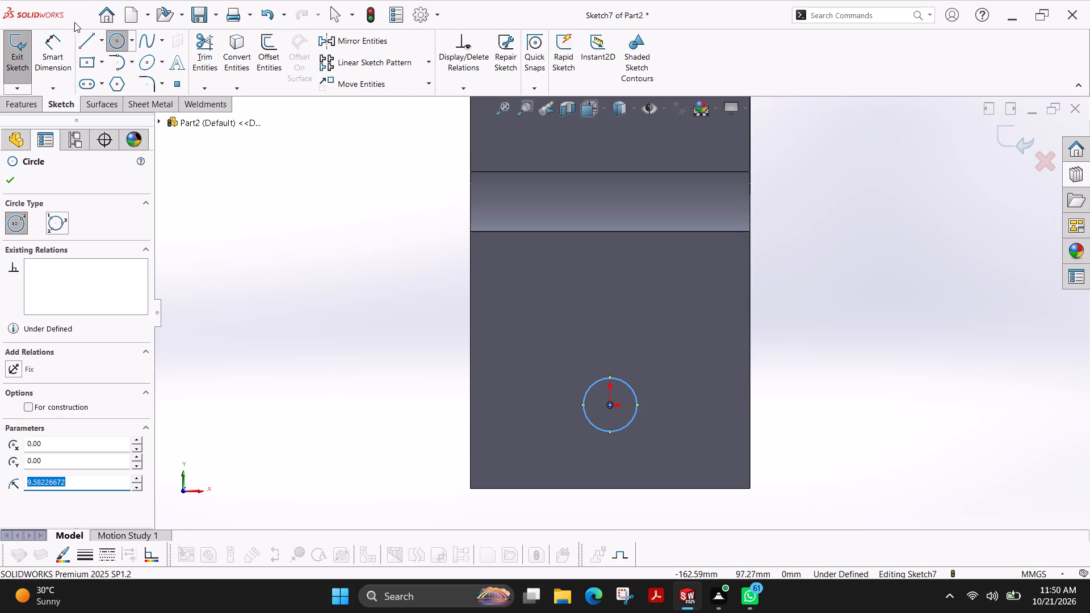
Set the diameter of the circle centred on the origin to 20 mm.
left_click(50, 50)
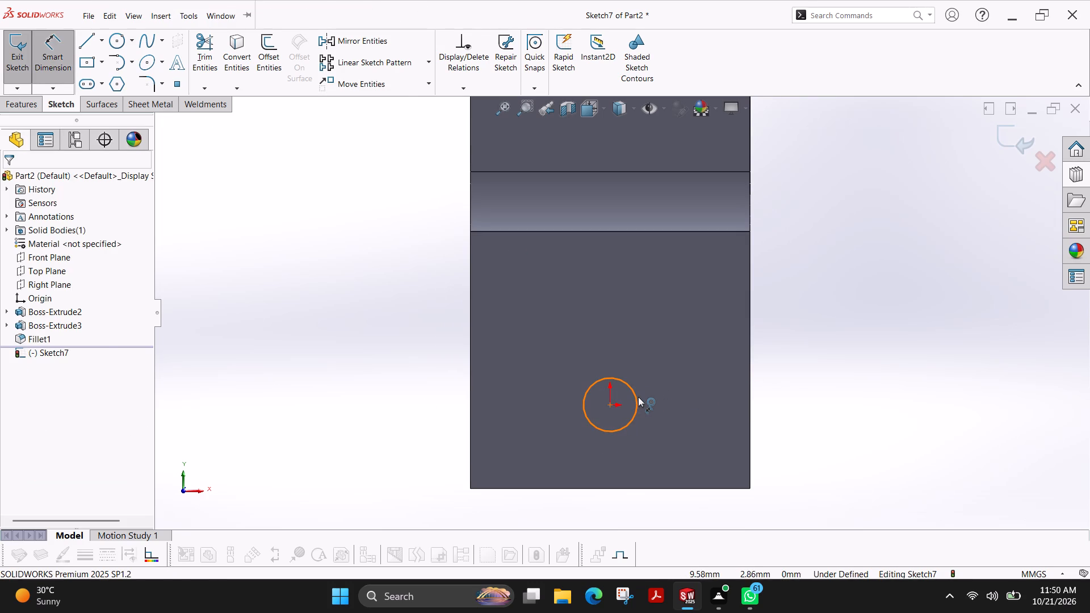
left_click(636, 397)
left_click(814, 343)
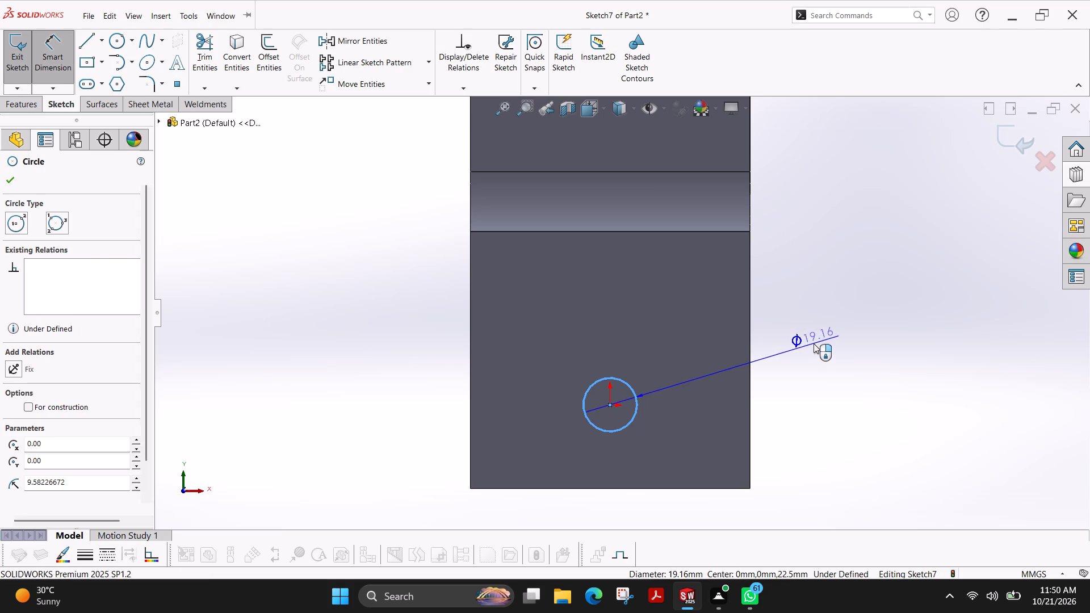
type("20")
key("Return")
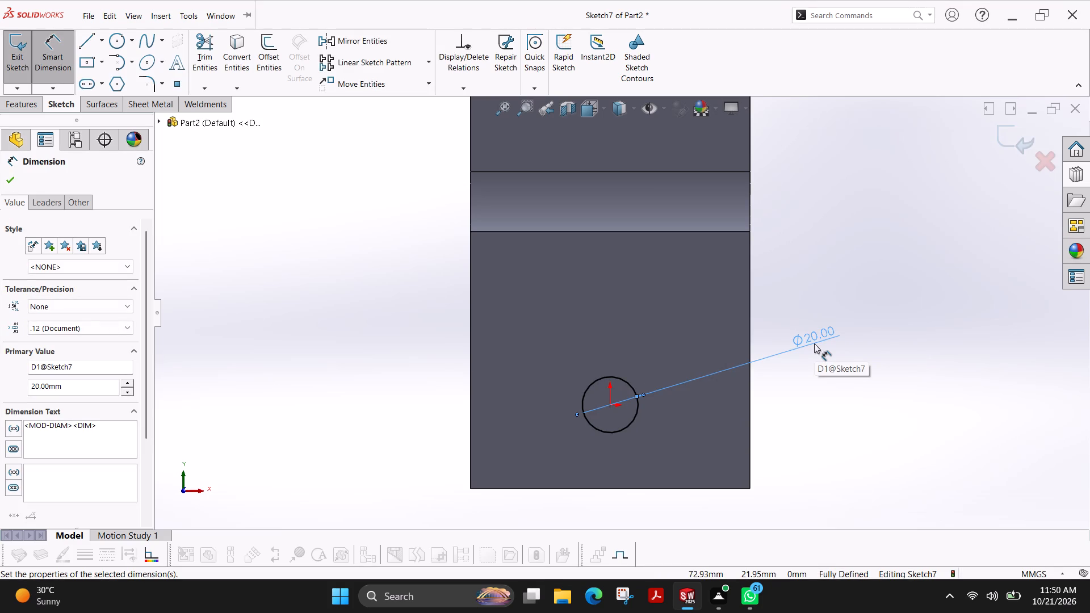
Draw a larger concentric circle with a radius of about 27 mm centred on the origin.
scroll(666, 454, "down", 3)
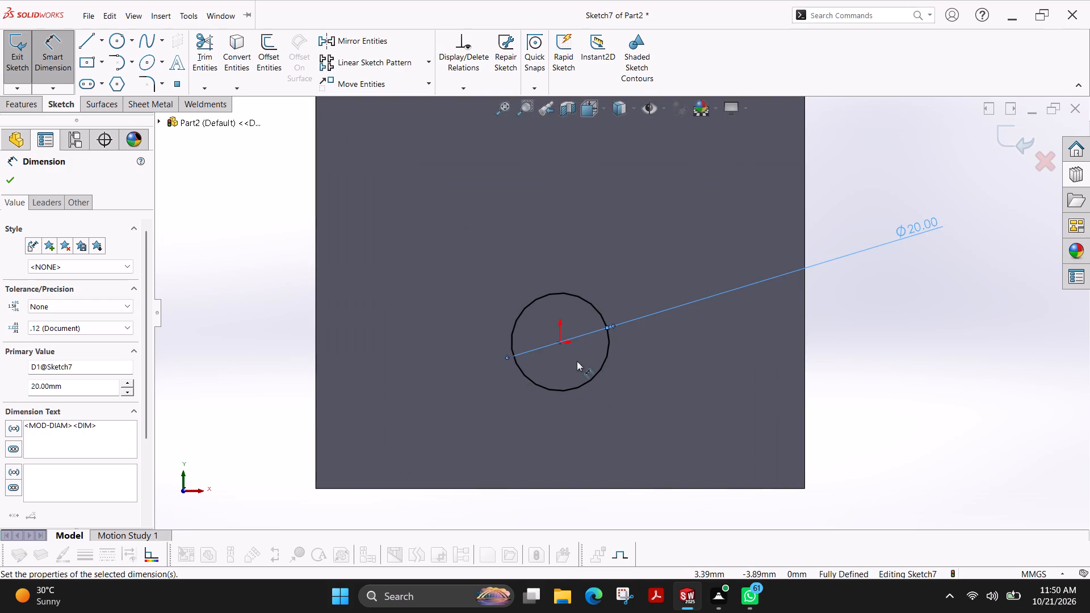
left_click(119, 51)
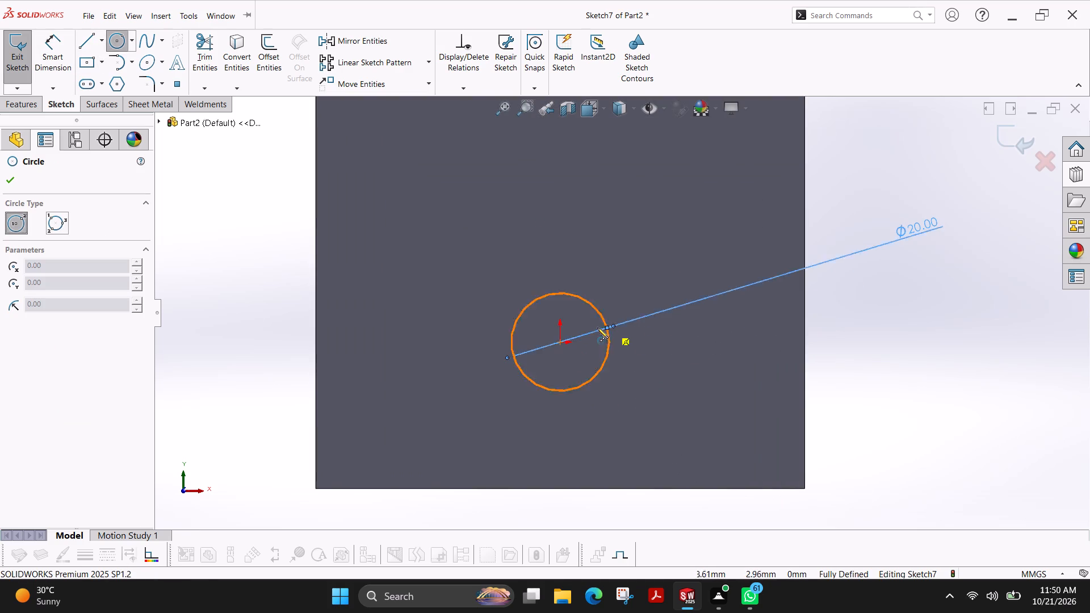
left_click(561, 343)
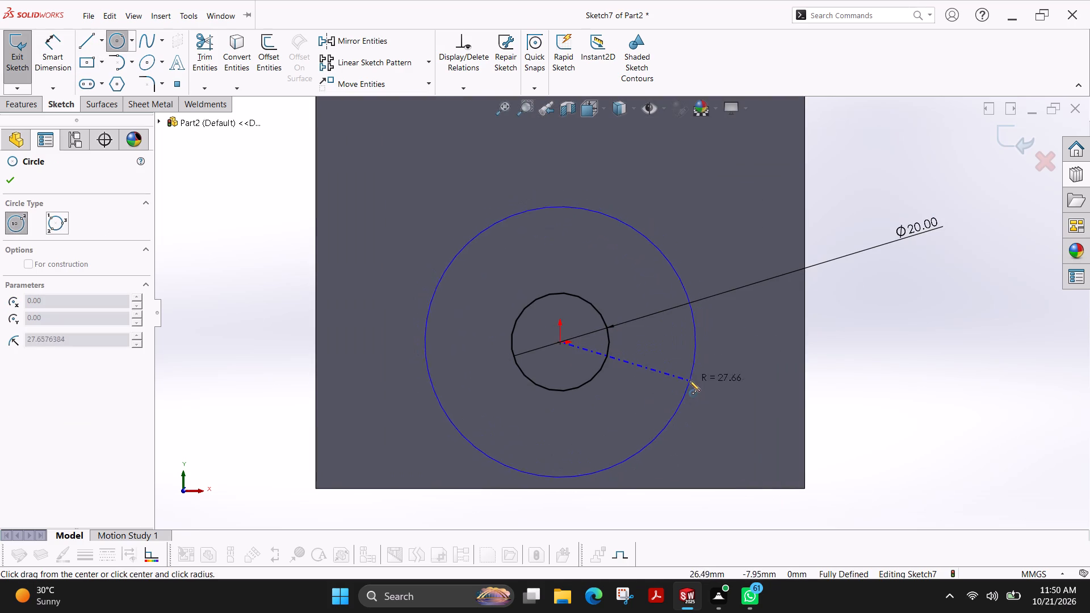
left_click(687, 380)
left_click(6, 180)
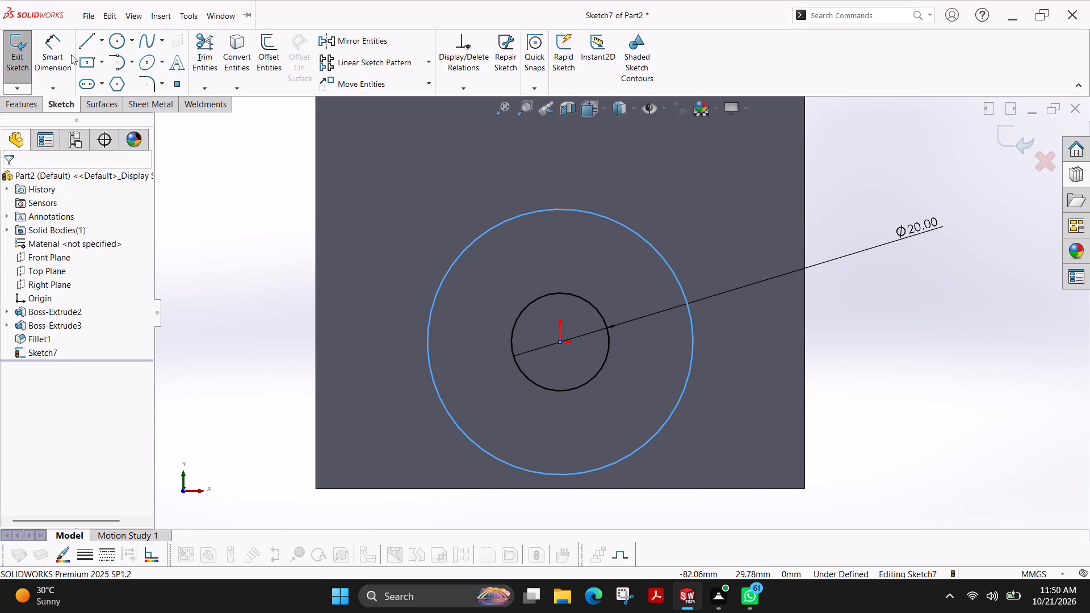
Dimension the radial gap between the two concentric circles at the origin to 20 mm.
left_click(57, 54)
left_click(540, 383)
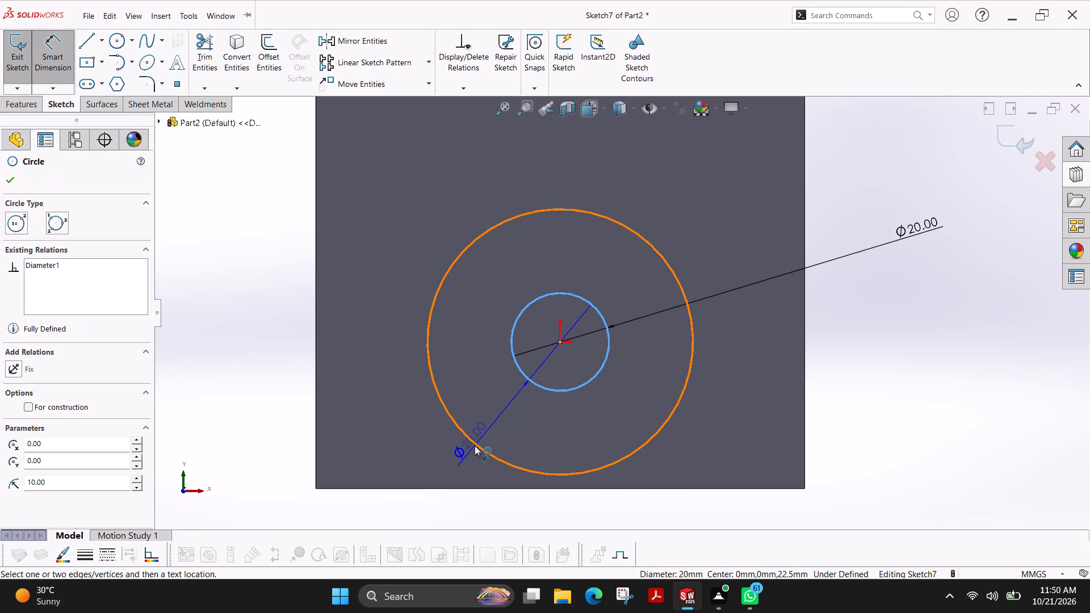
left_click(477, 445)
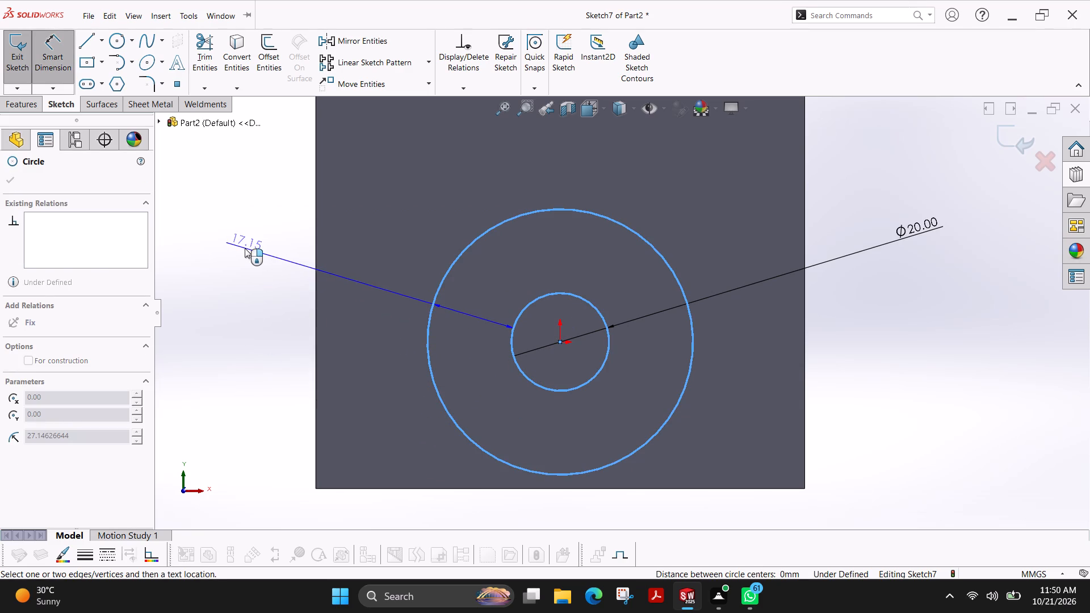
left_click(244, 247)
type("20")
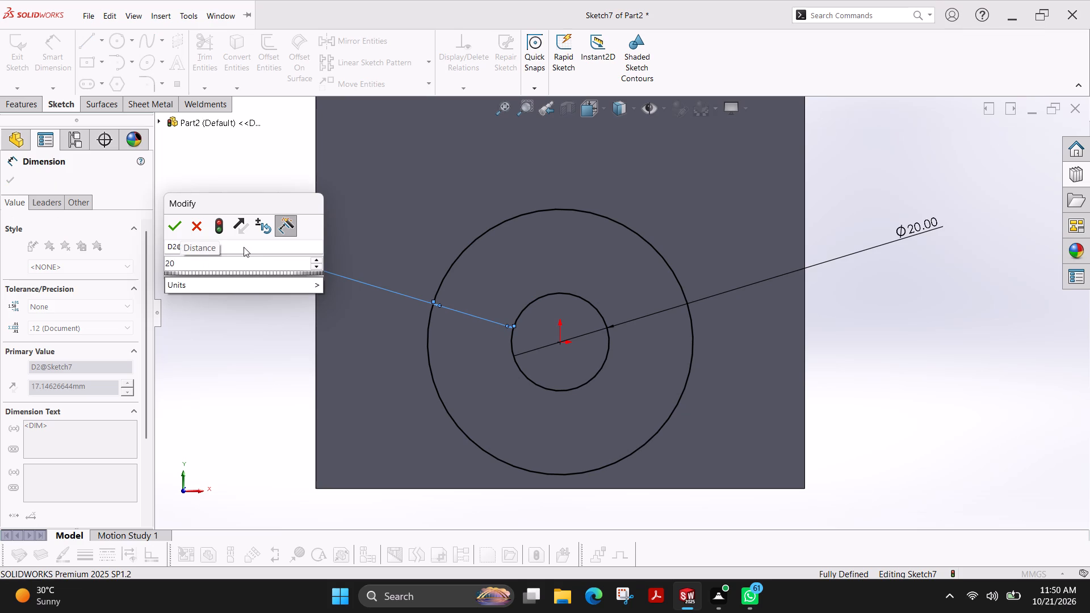
key("Return")
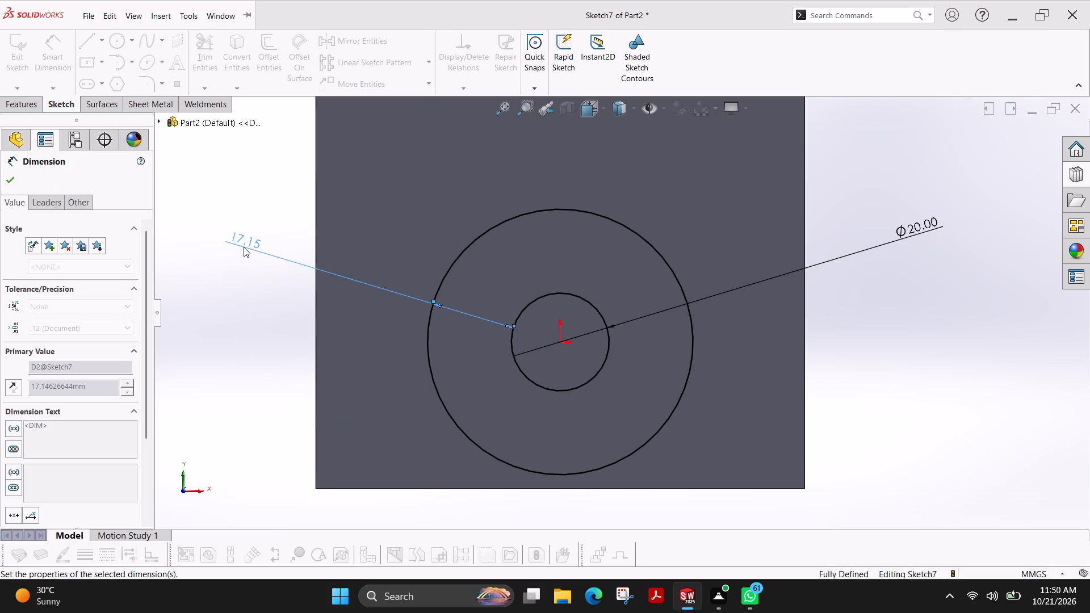
Examine closely where the outer circle meets the bottom edge of the base block's front face.
scroll(580, 447, "down", 5)
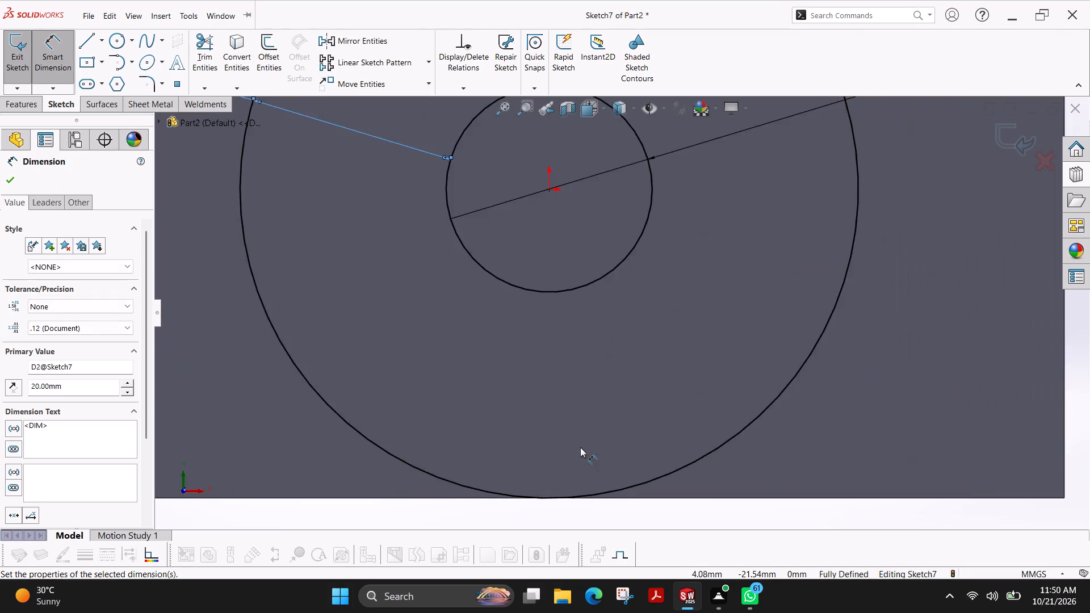
scroll(580, 447, "down", 4)
scroll(582, 447, "up", 2)
scroll(542, 494, "down", 3)
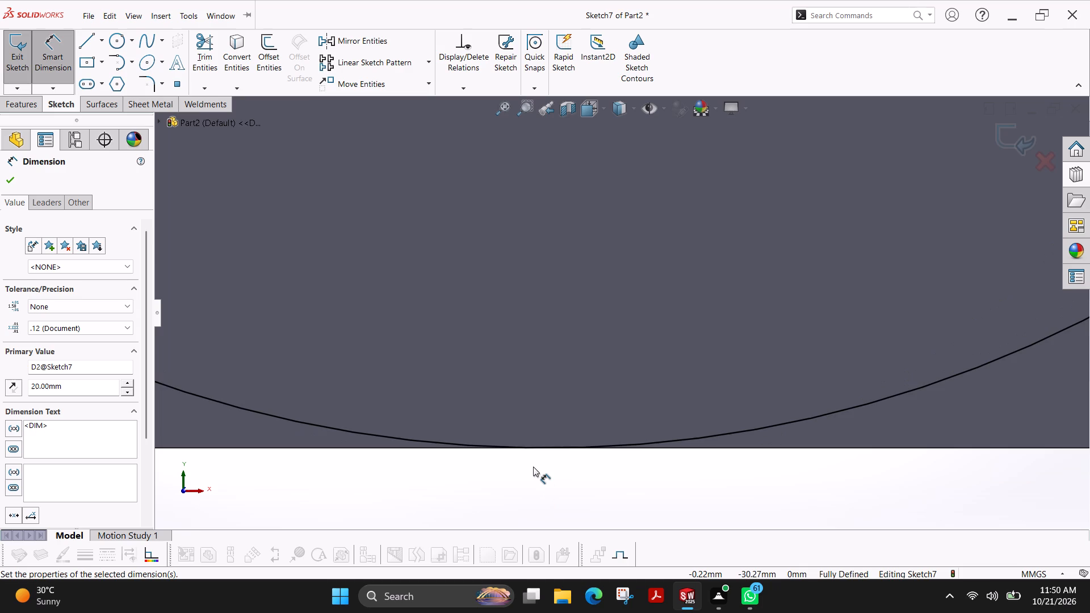
scroll(533, 467, "up", 5)
scroll(489, 220, "up", 9)
scroll(582, 174, "down", 1)
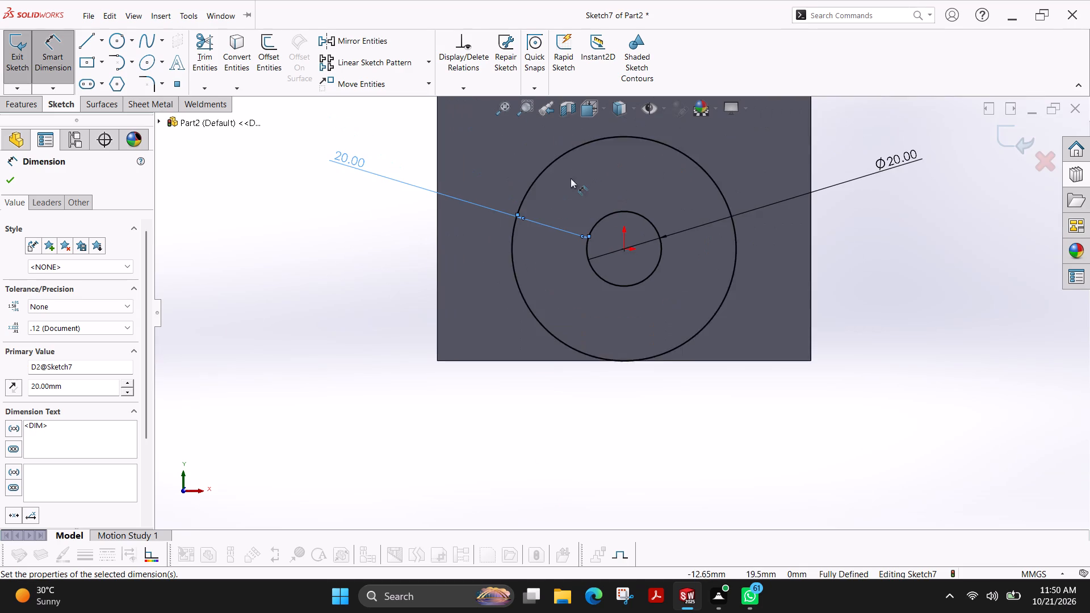
left_click(6, 177)
Draw two concentric circles on the upper block, about 102 mm vertically above the origin, with radii of about 10 mm and 24 mm.
scroll(758, 192, "up", 2)
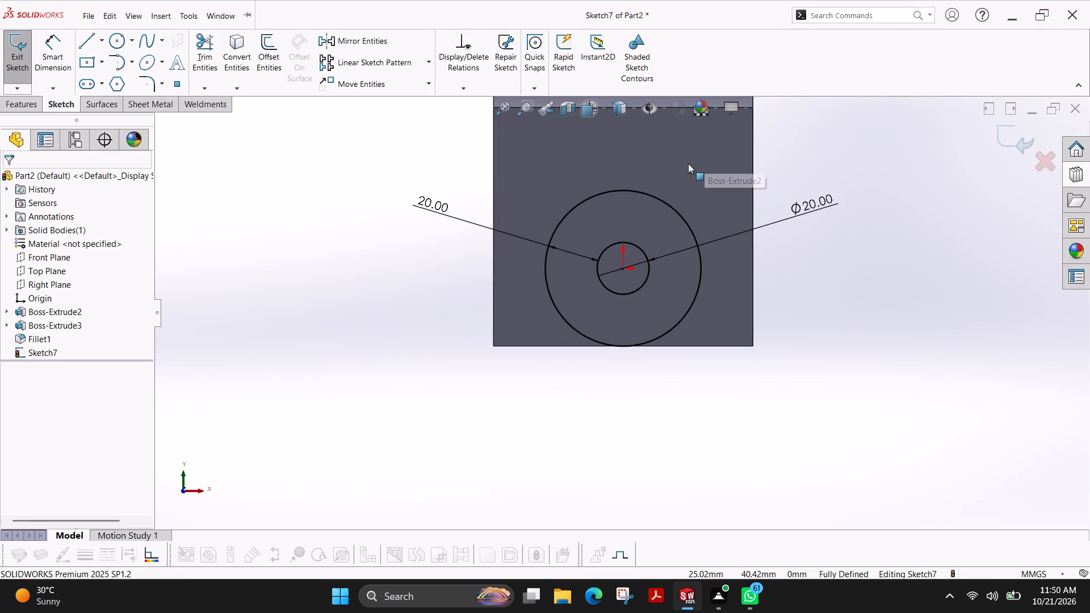
scroll(686, 160, "up", 2)
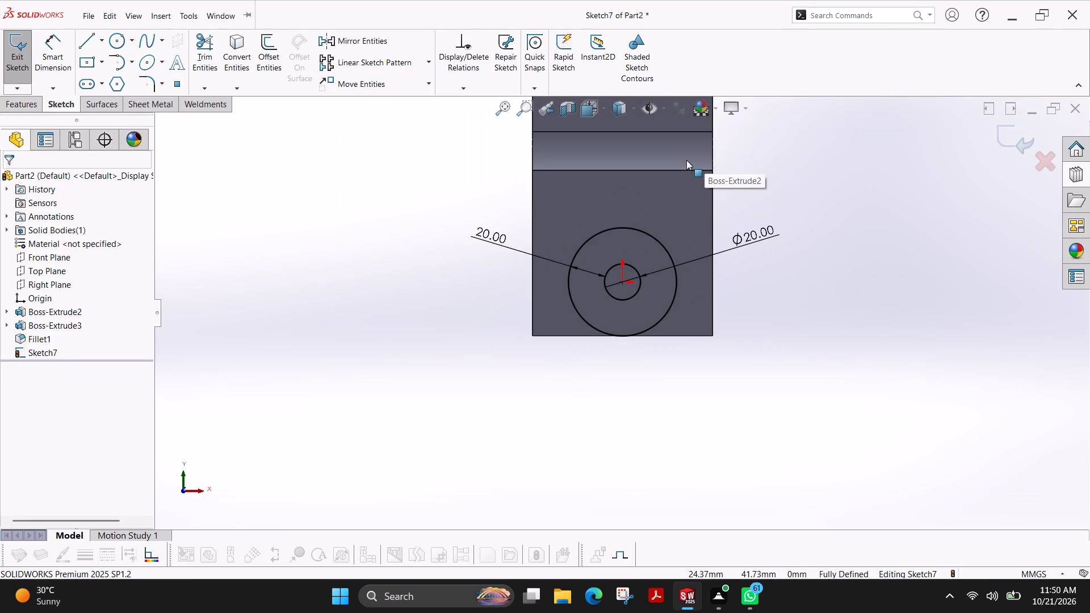
scroll(681, 162, "down", 1)
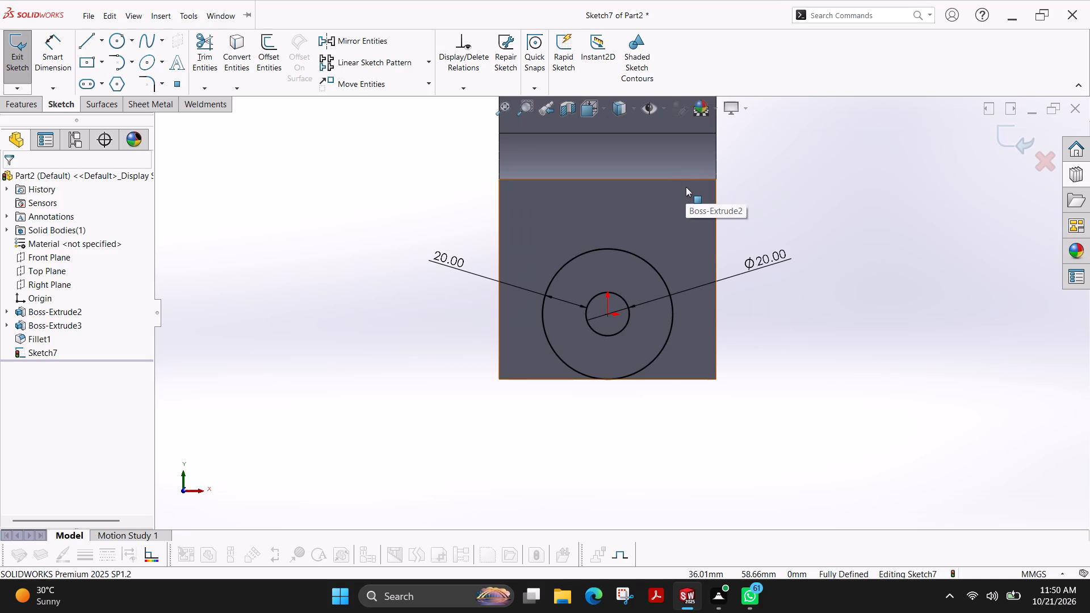
scroll(686, 187, "up", 2)
scroll(686, 187, "down", 1)
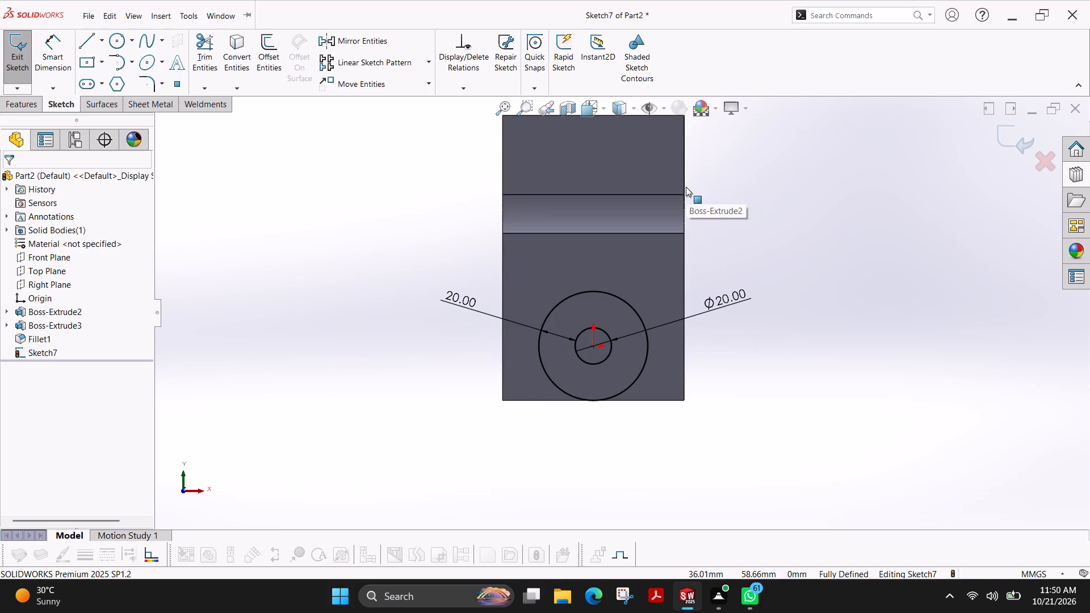
scroll(664, 179, "up", 2)
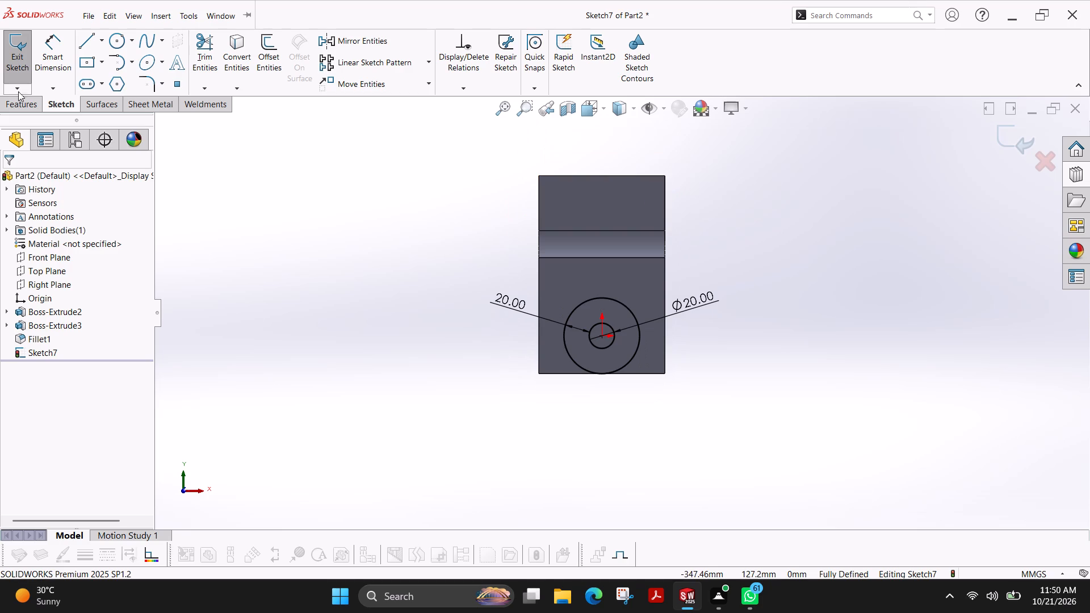
left_click(115, 49)
scroll(622, 261, "down", 2)
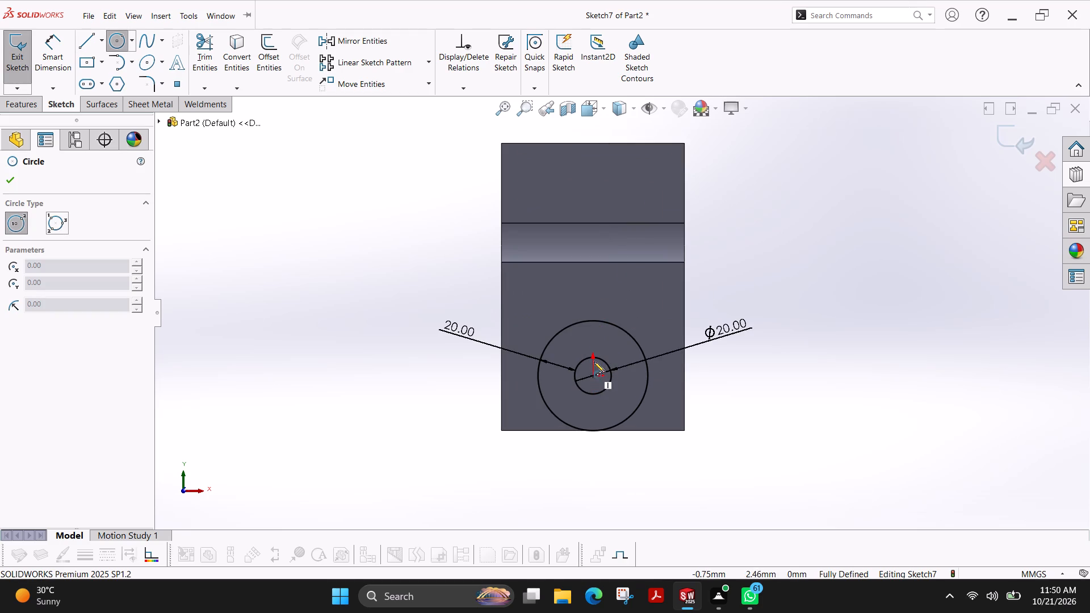
left_click(594, 188)
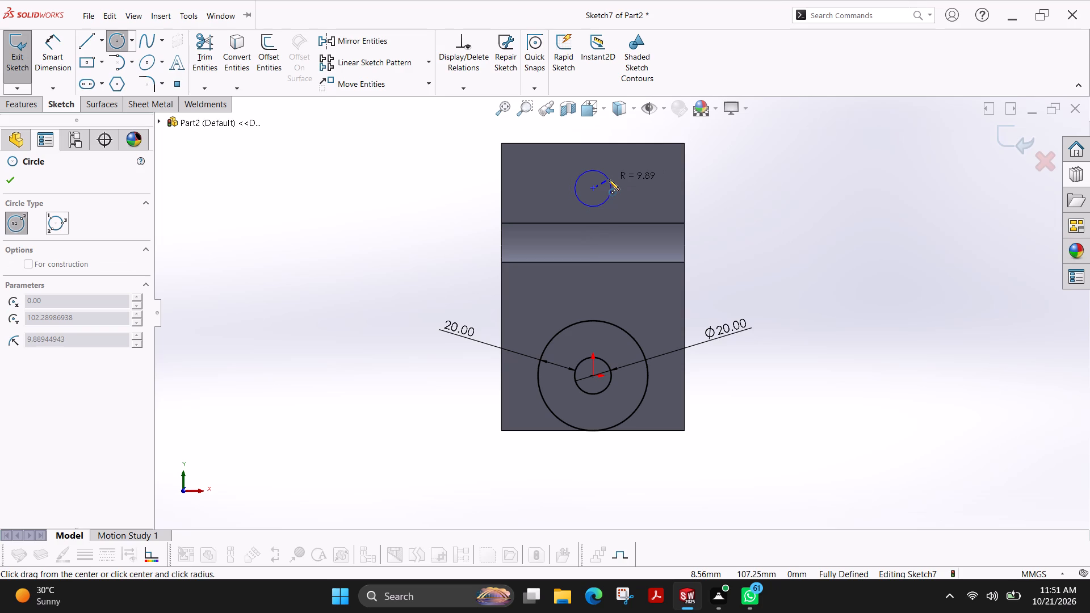
left_click(609, 179)
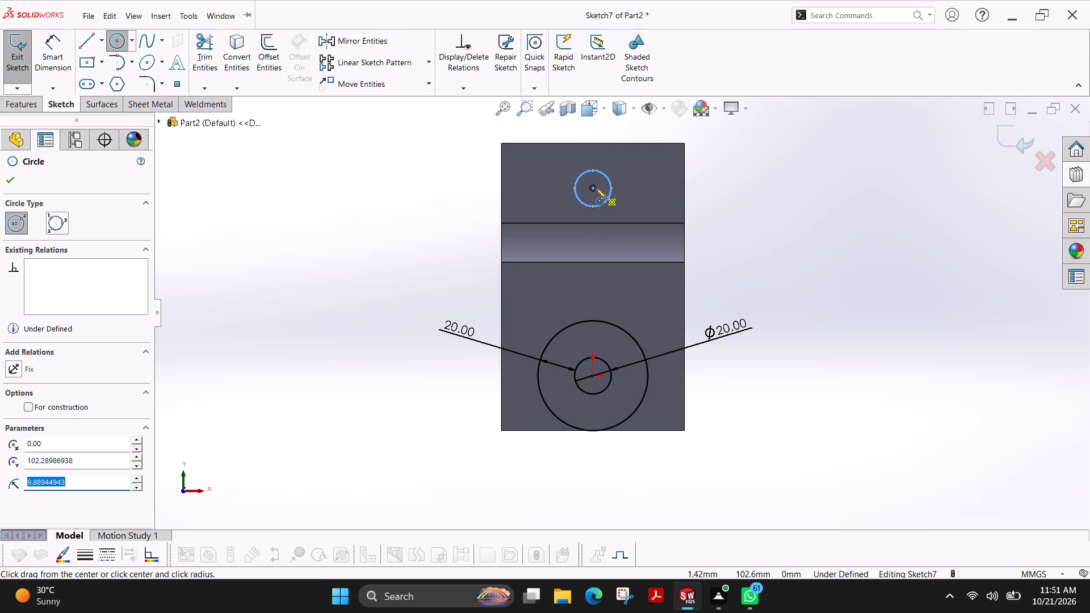
left_click(592, 187)
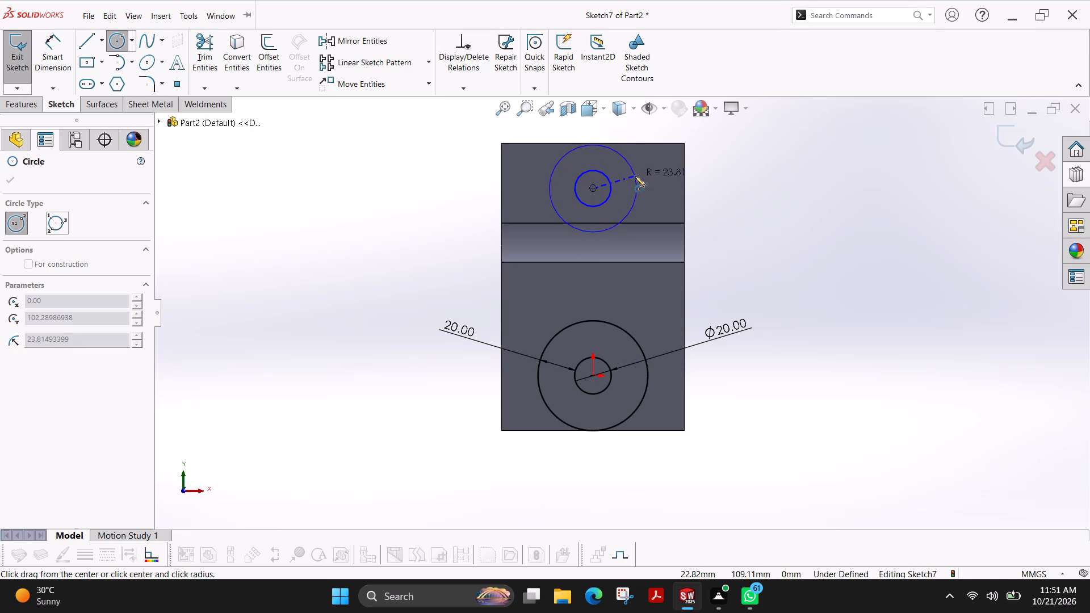
left_click(635, 176)
left_click(12, 180)
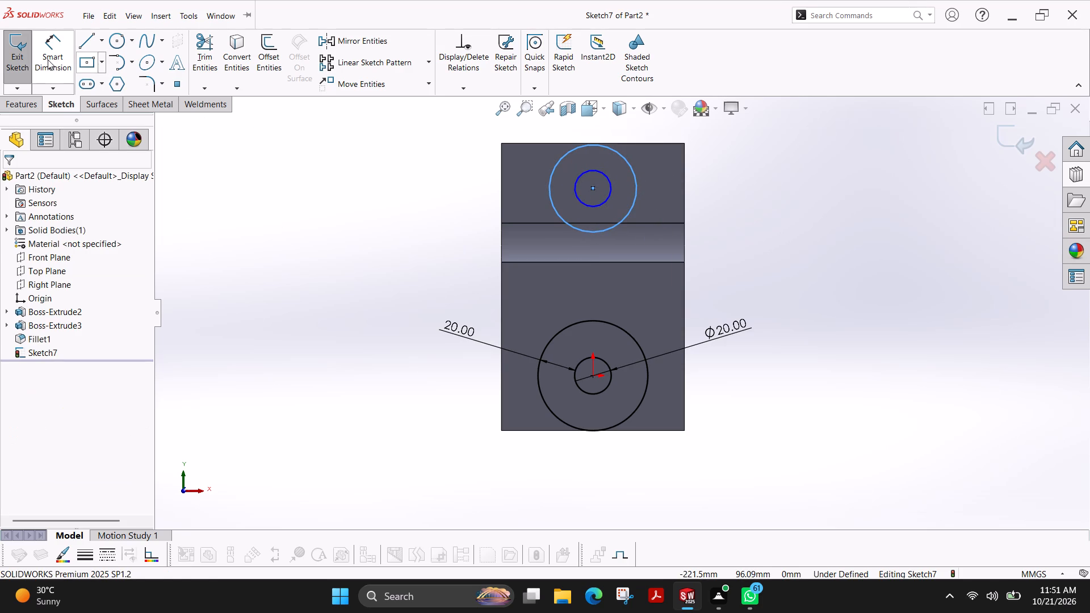
Set the diameter of the upper inner circle to 20 mm.
left_click(48, 58)
scroll(583, 197, "down", 5)
left_click(664, 214)
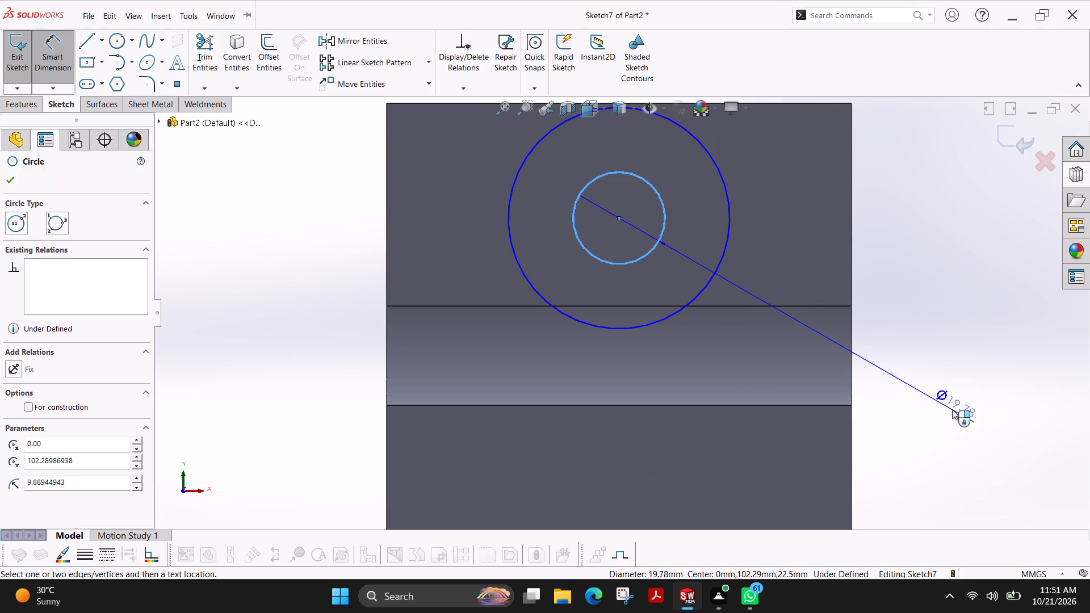
left_click(952, 409)
type("20")
key("Return")
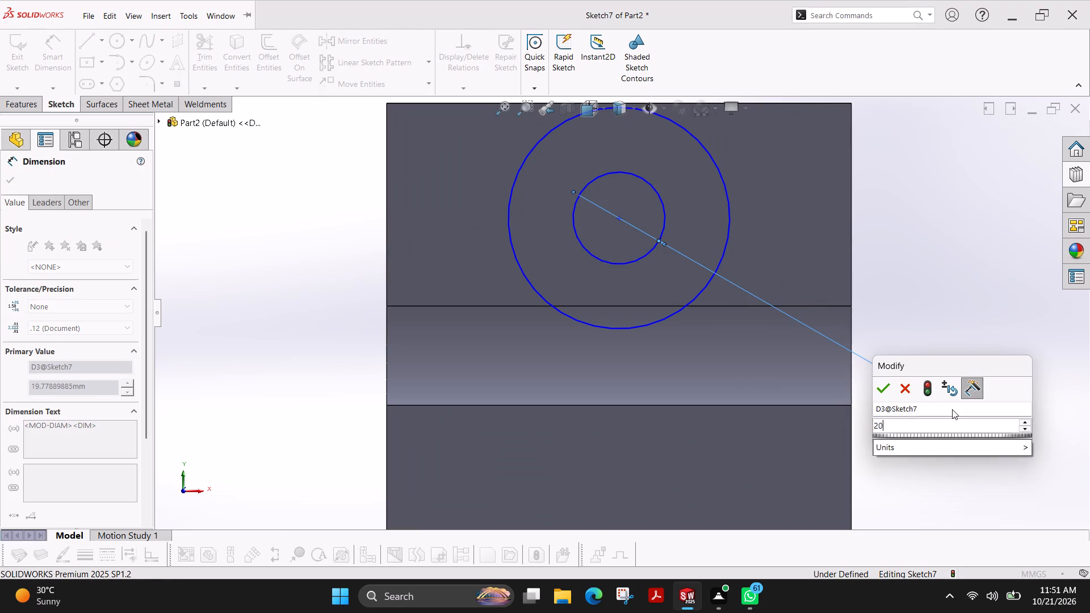
Set the diameter of the upper outer circle to 50 mm.
left_click(726, 191)
scroll(903, 139, "up", 1)
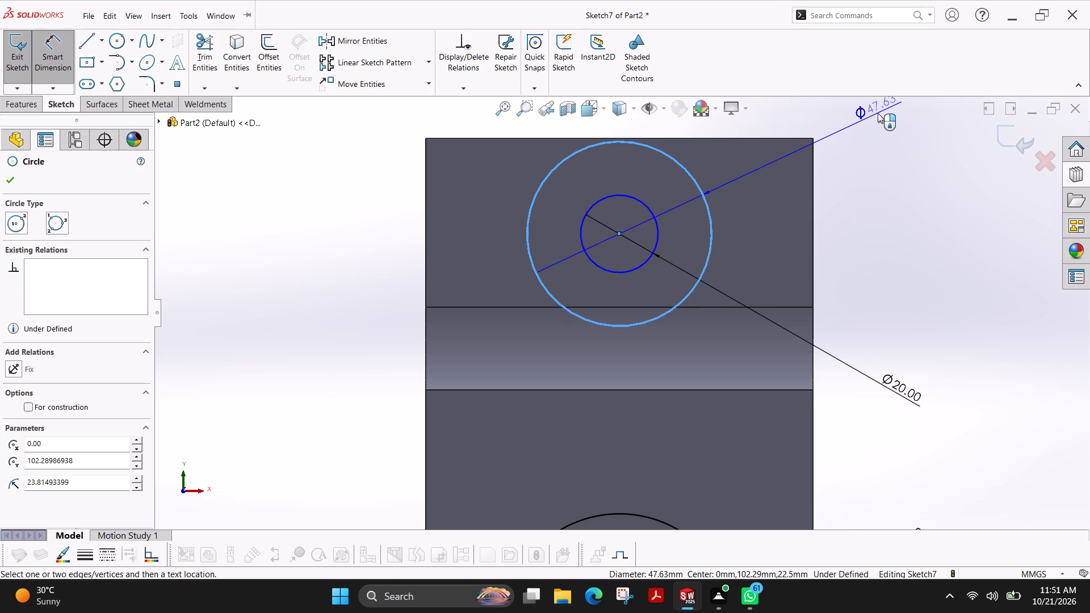
left_click(878, 113)
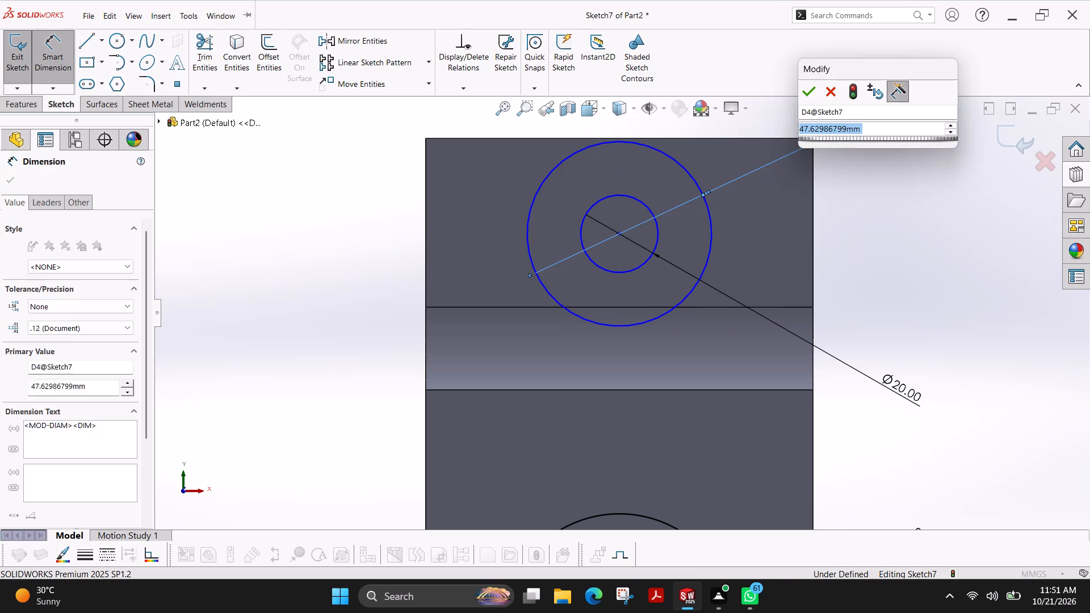
type("50")
key("Return")
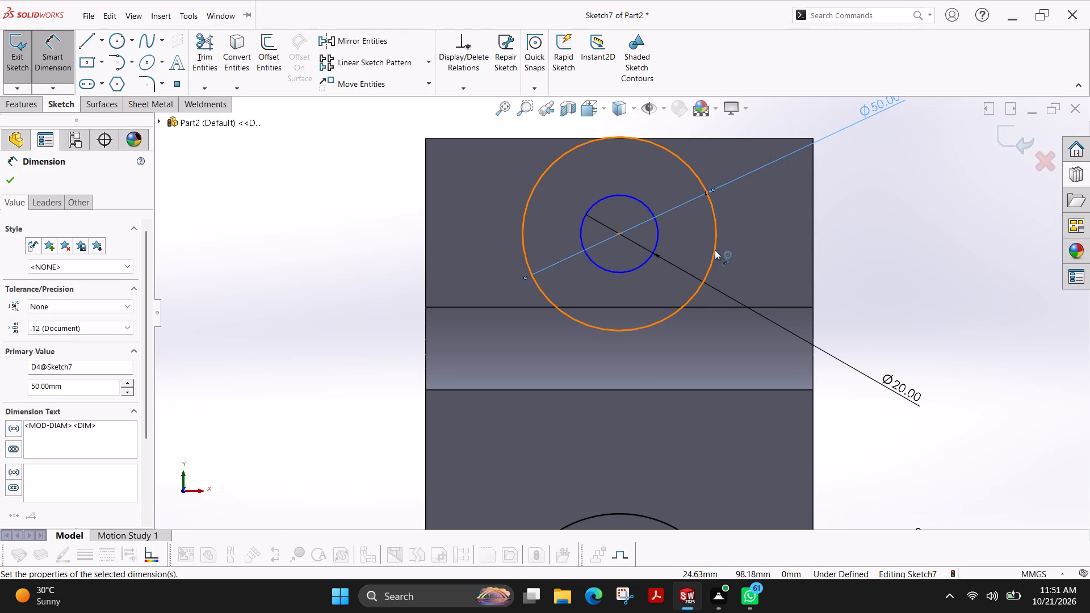
Set the vertical distance between the upper circles' centre and the origin to 100 mm.
scroll(424, 241, "up", 3)
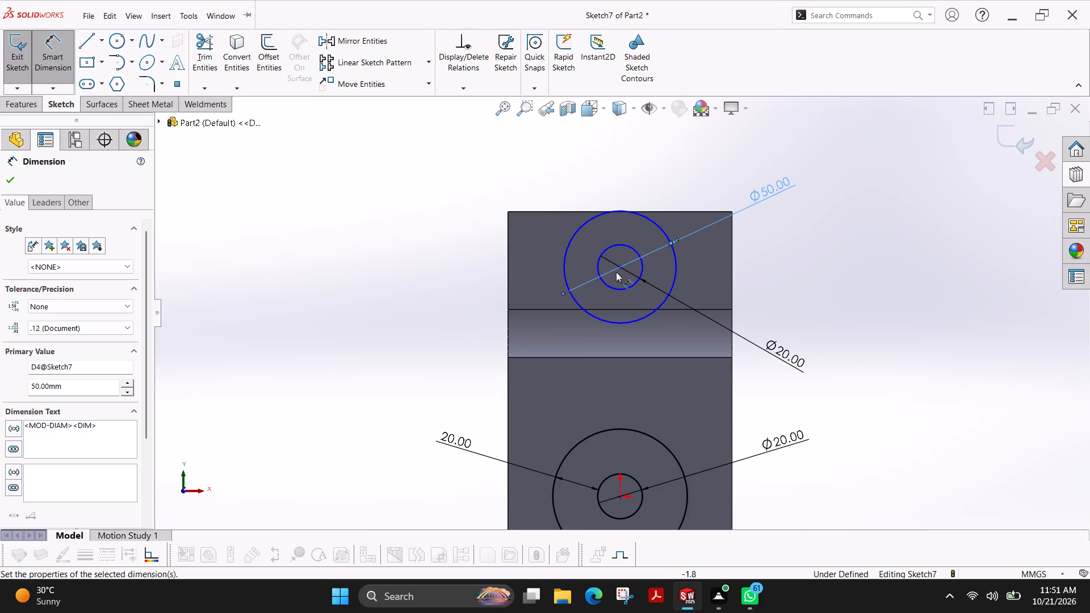
left_click(619, 268)
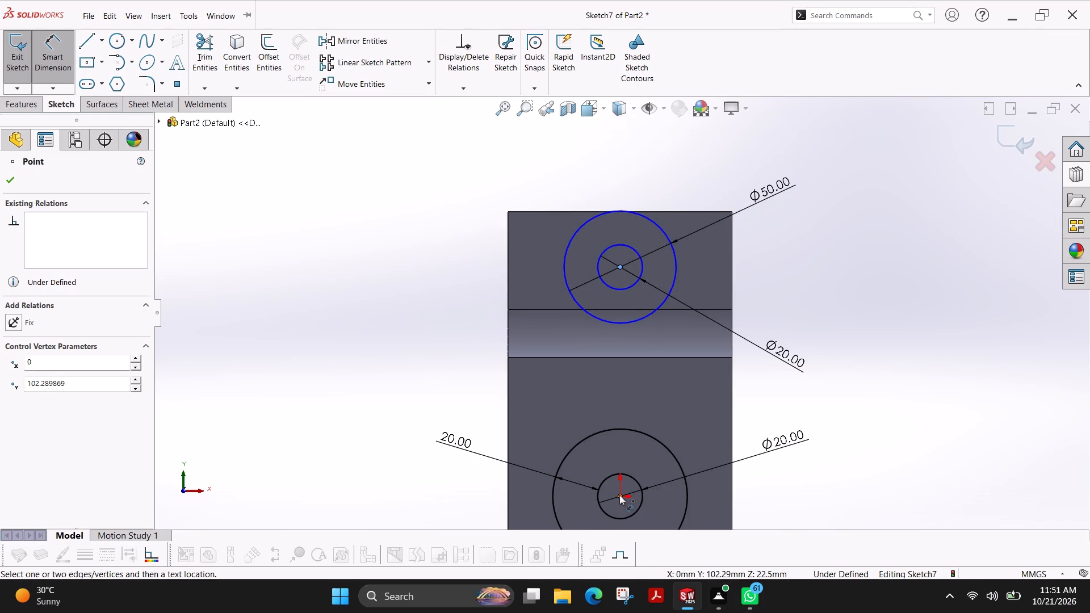
left_click(619, 495)
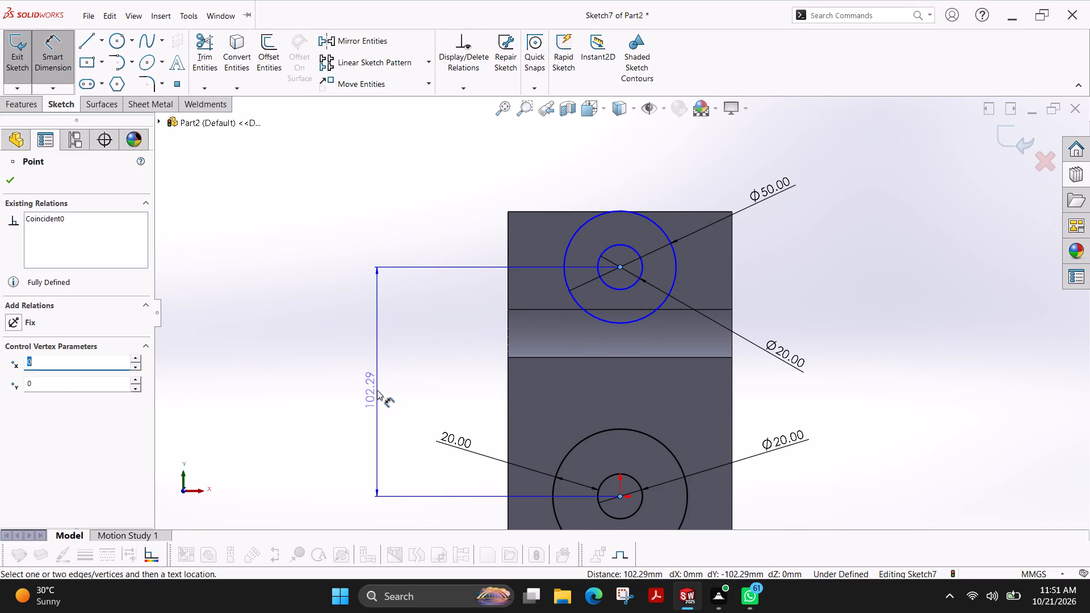
left_click(377, 390)
type("100")
key("Return")
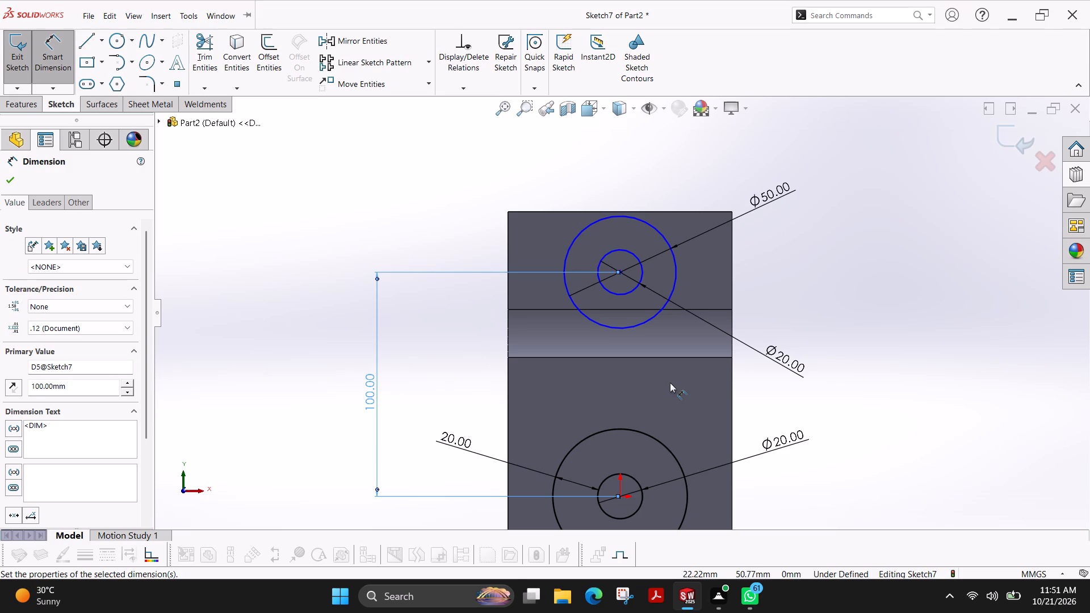
scroll(657, 375, "up", 1)
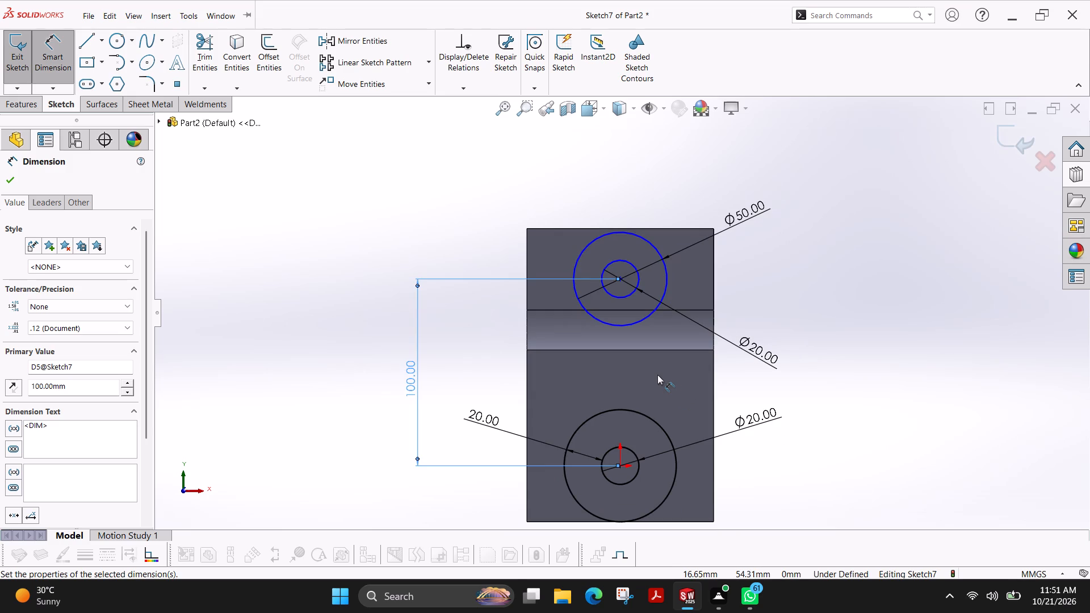
left_click(8, 183)
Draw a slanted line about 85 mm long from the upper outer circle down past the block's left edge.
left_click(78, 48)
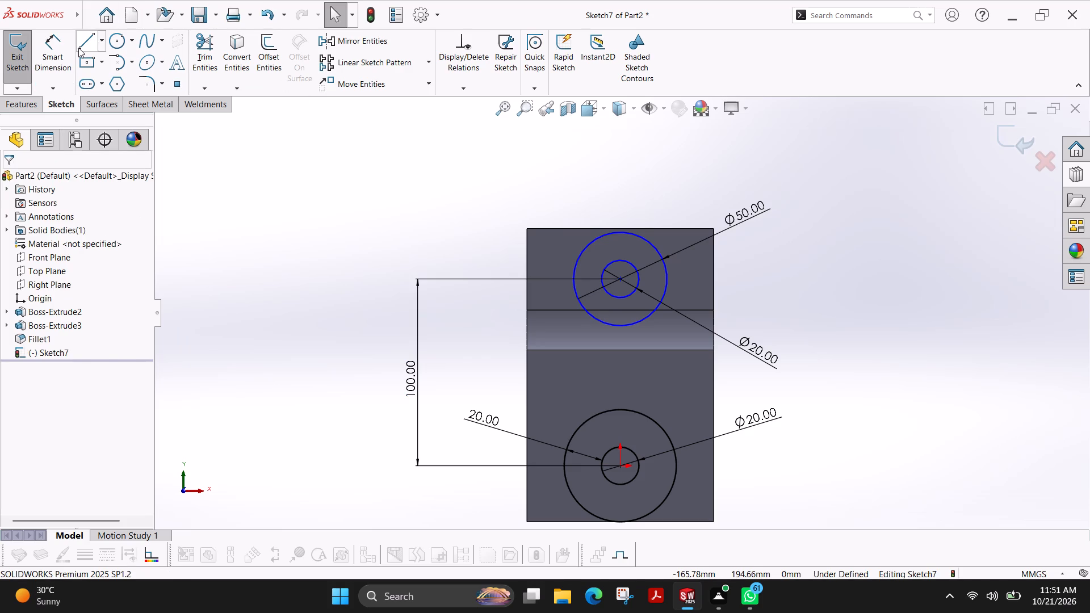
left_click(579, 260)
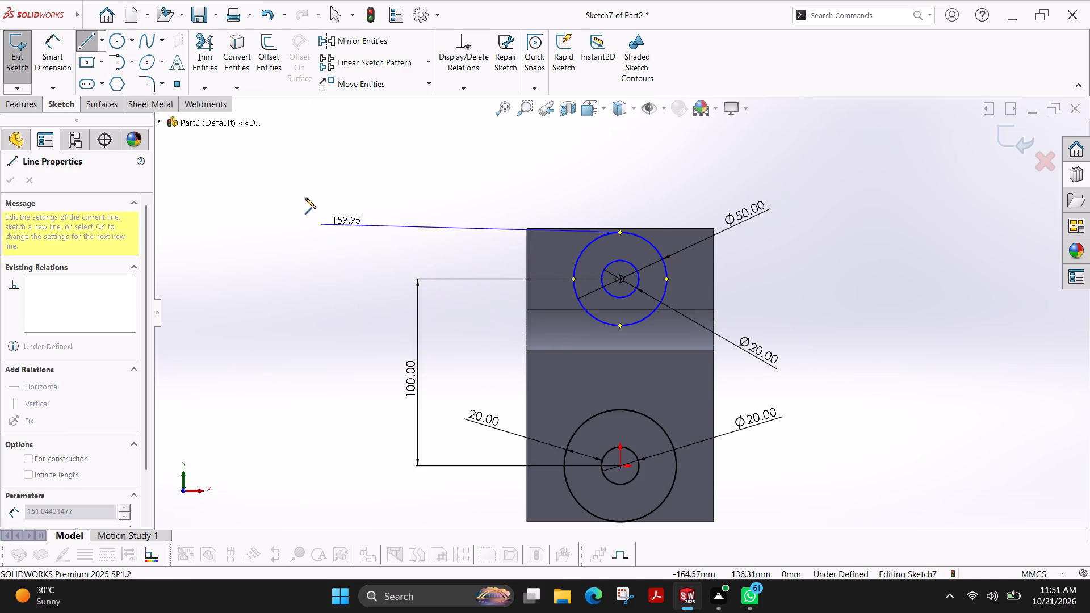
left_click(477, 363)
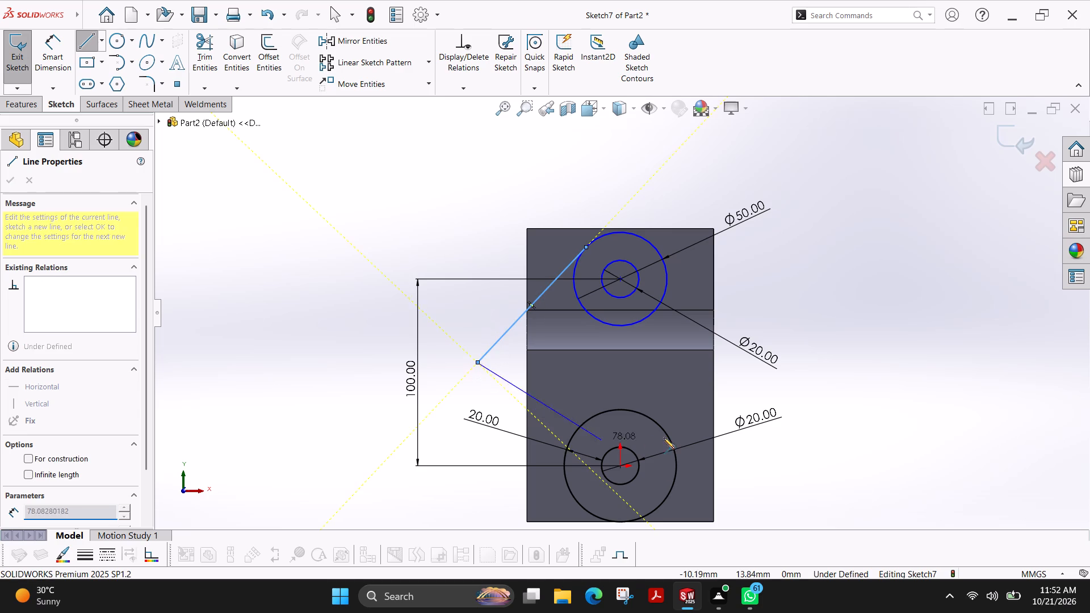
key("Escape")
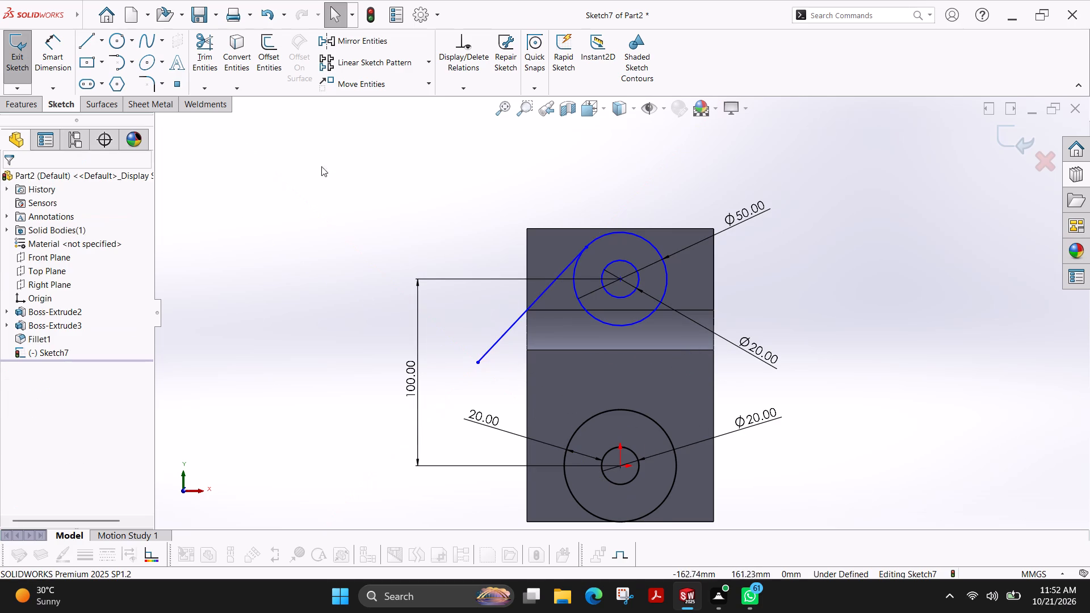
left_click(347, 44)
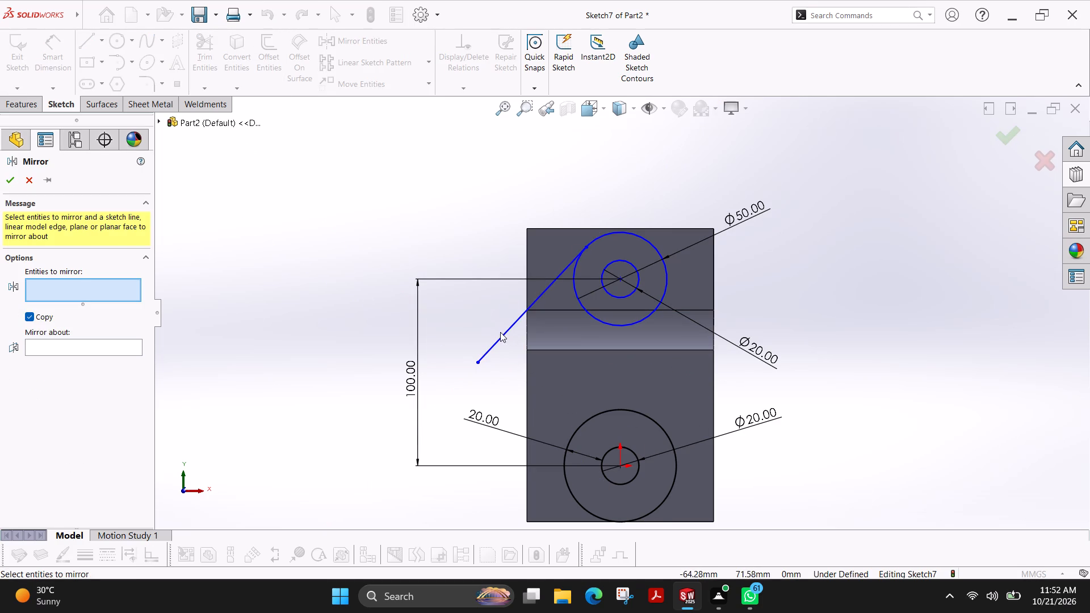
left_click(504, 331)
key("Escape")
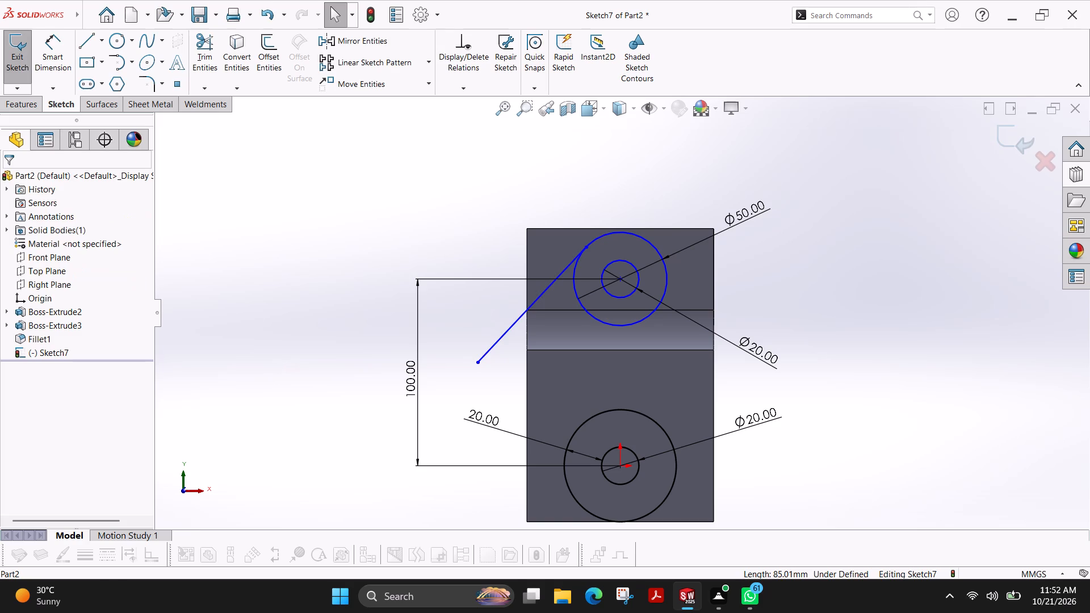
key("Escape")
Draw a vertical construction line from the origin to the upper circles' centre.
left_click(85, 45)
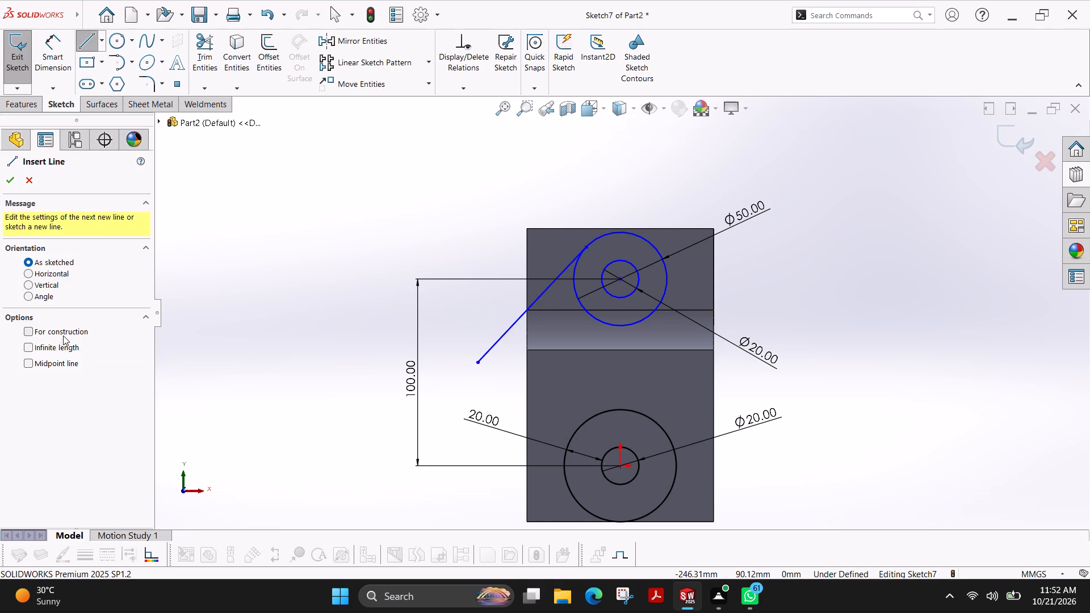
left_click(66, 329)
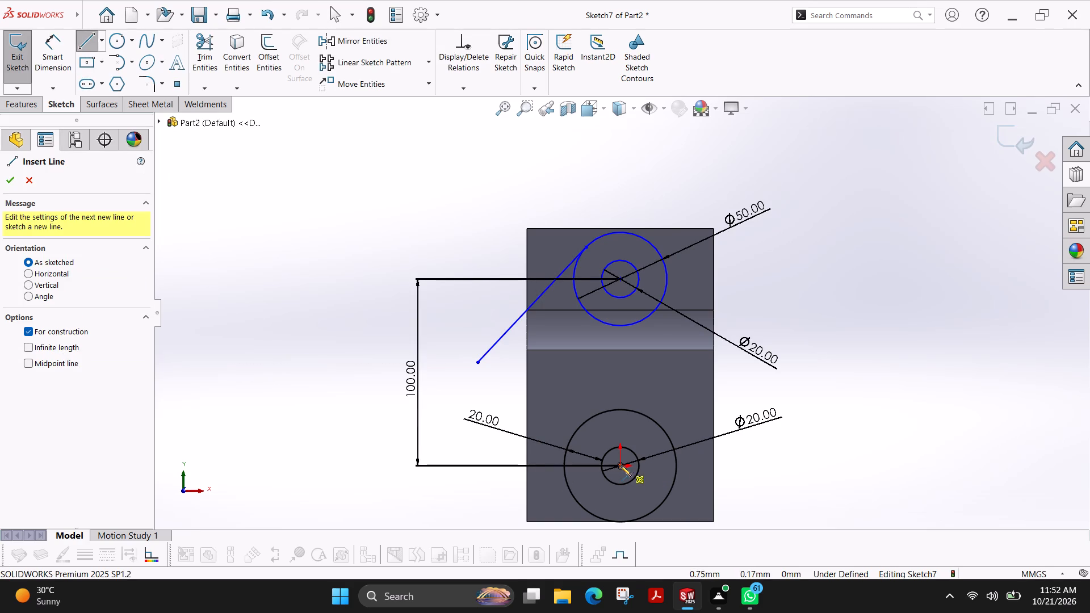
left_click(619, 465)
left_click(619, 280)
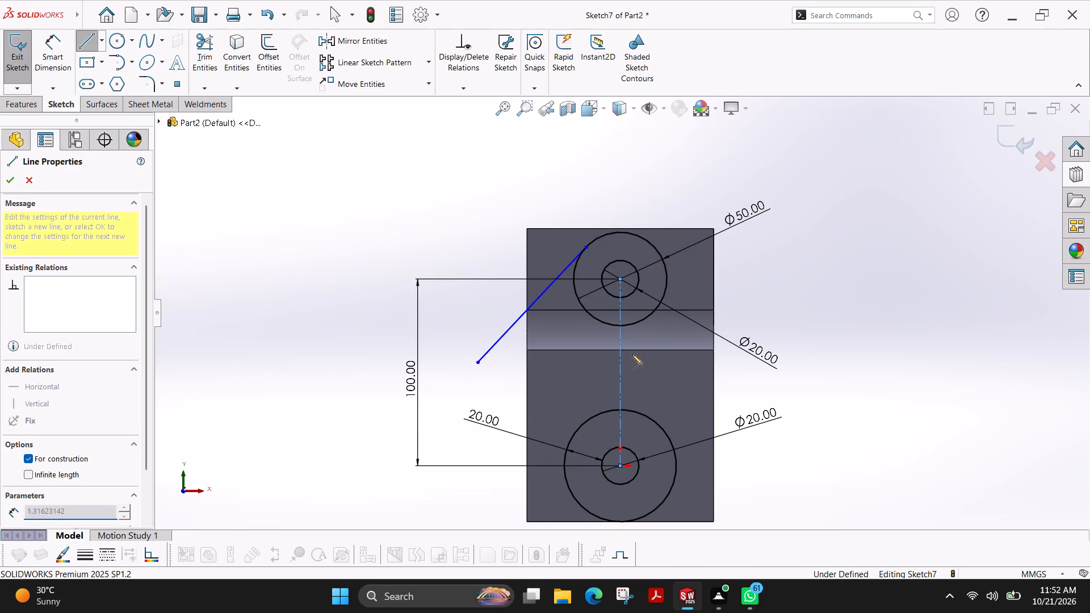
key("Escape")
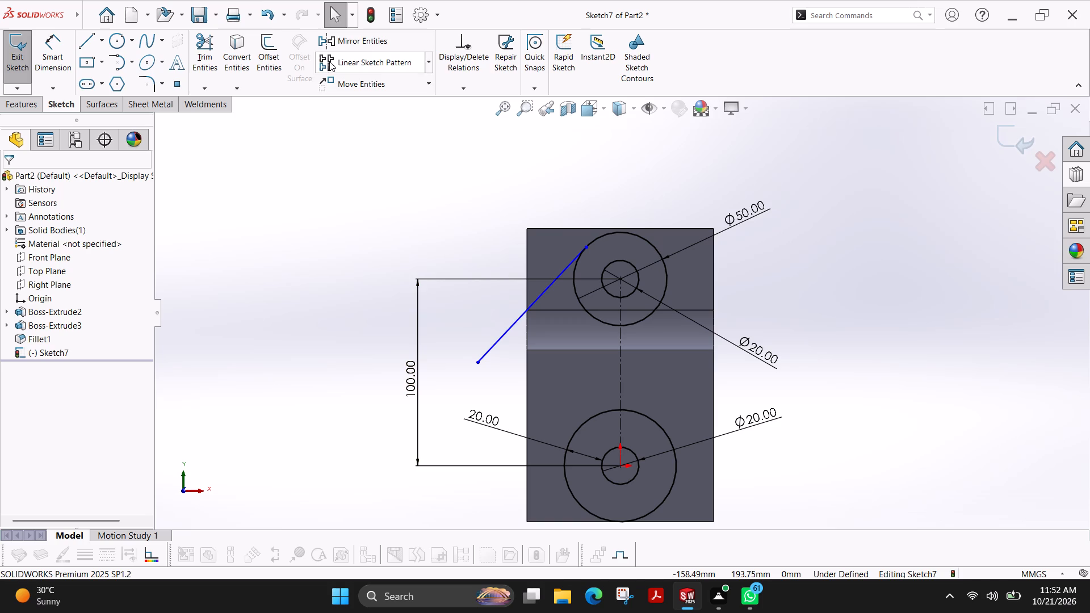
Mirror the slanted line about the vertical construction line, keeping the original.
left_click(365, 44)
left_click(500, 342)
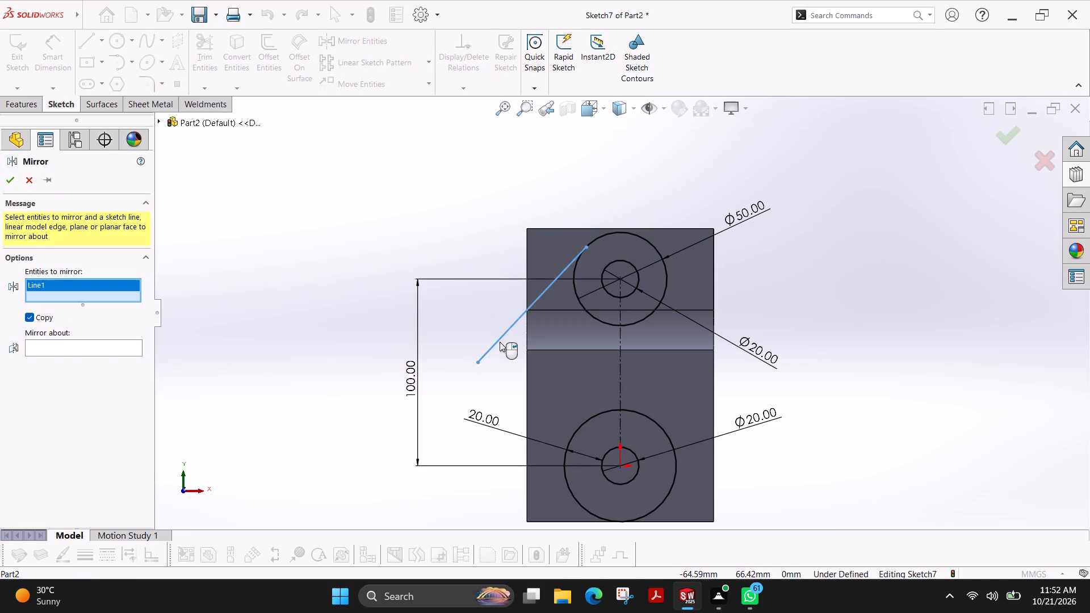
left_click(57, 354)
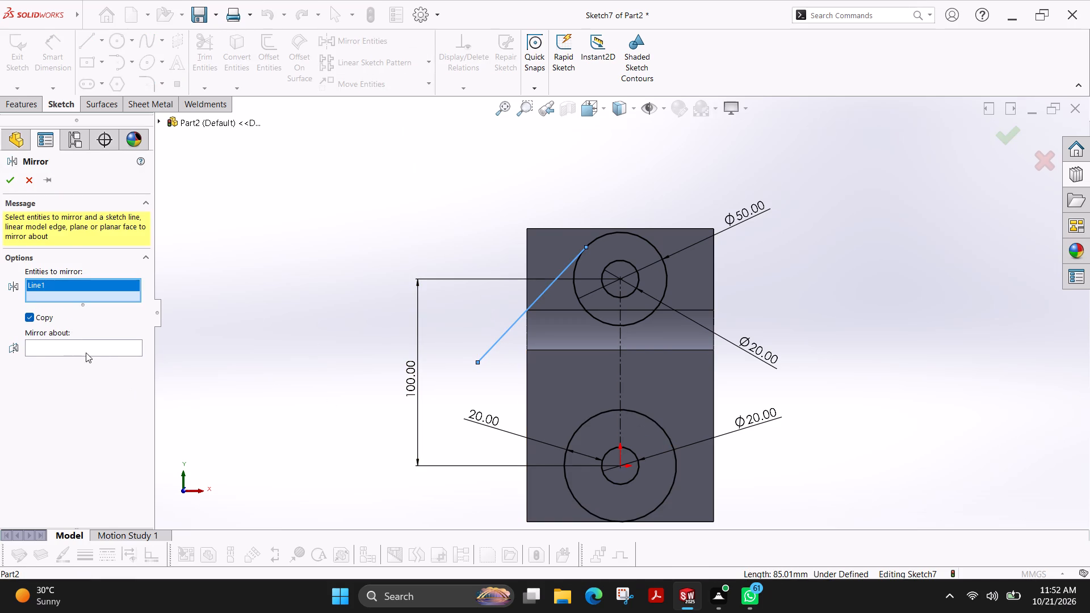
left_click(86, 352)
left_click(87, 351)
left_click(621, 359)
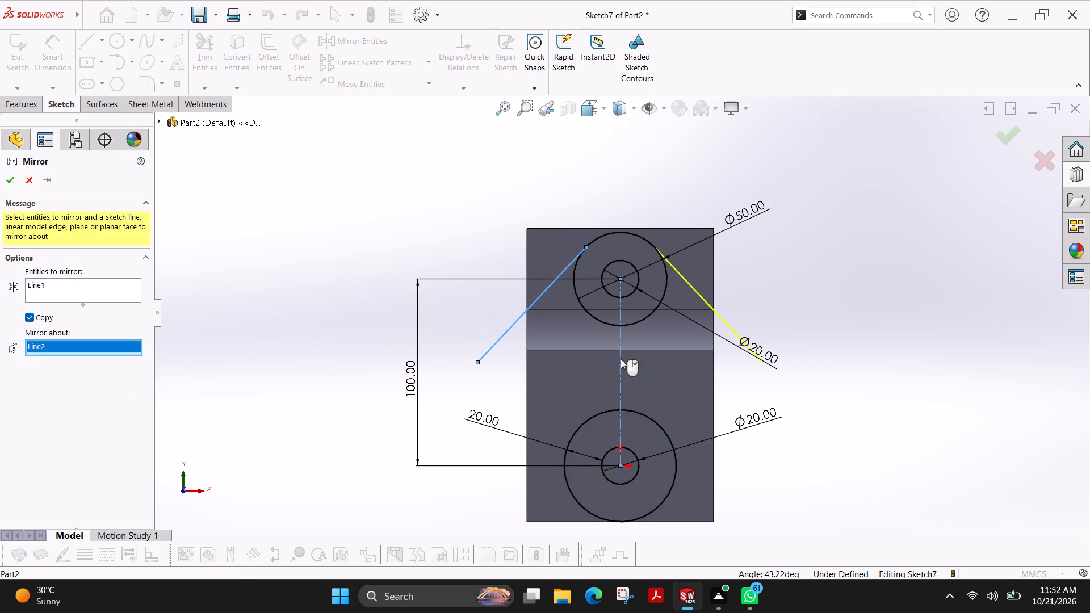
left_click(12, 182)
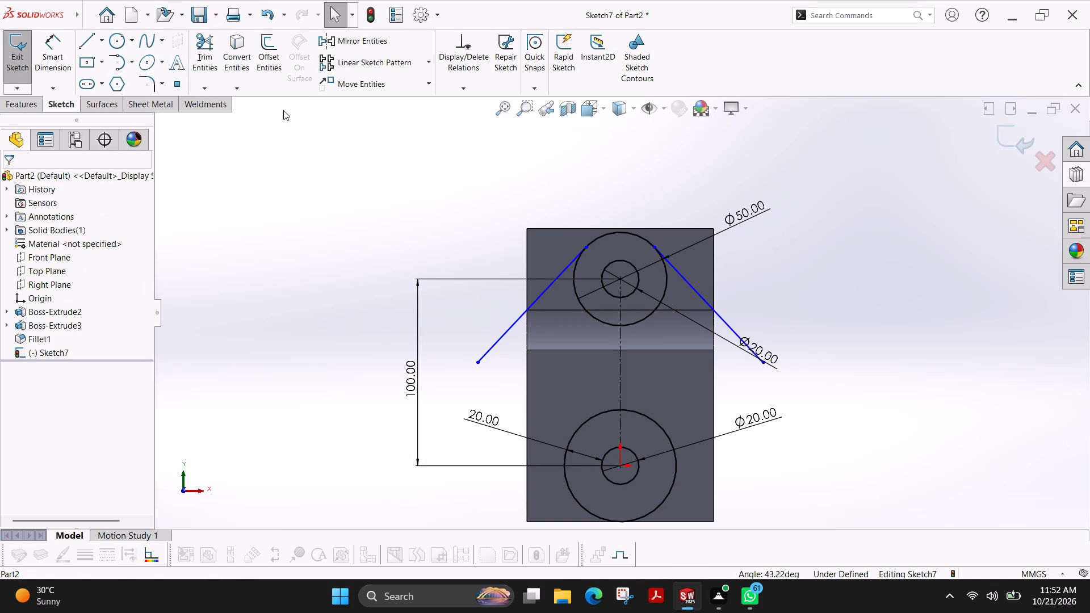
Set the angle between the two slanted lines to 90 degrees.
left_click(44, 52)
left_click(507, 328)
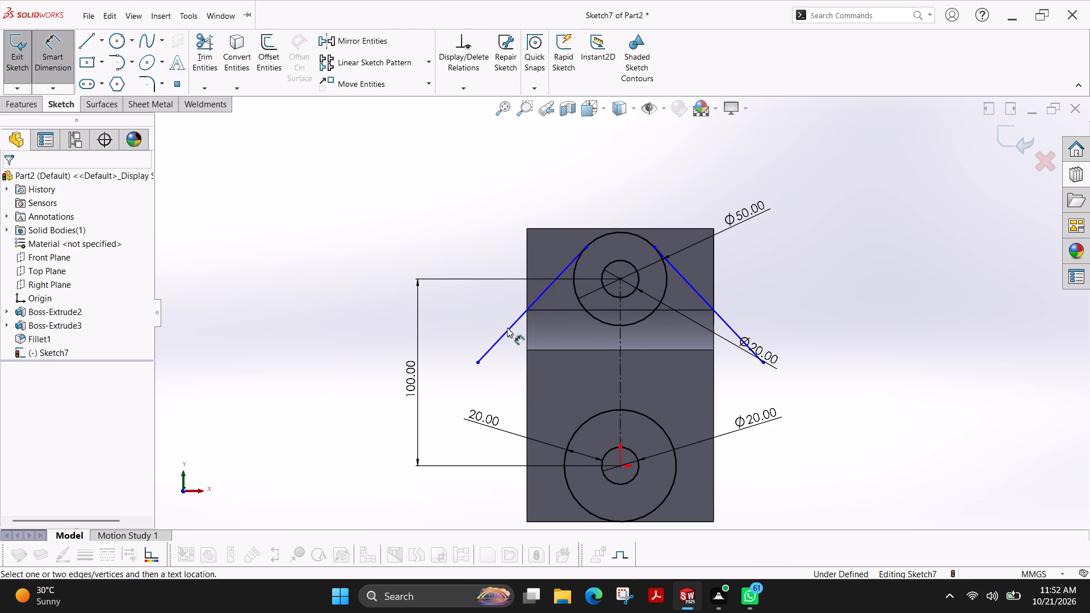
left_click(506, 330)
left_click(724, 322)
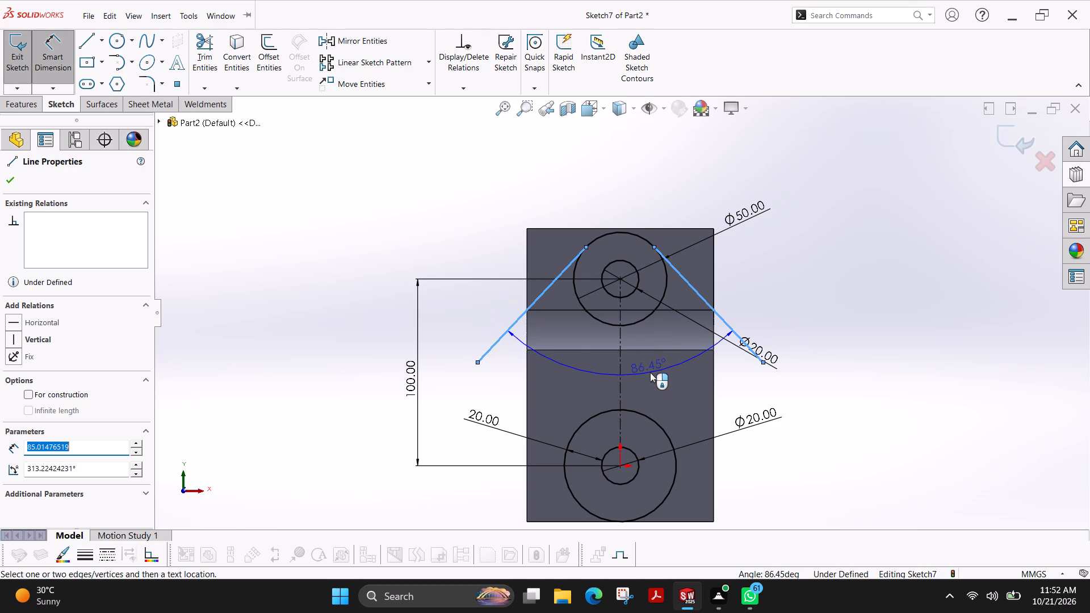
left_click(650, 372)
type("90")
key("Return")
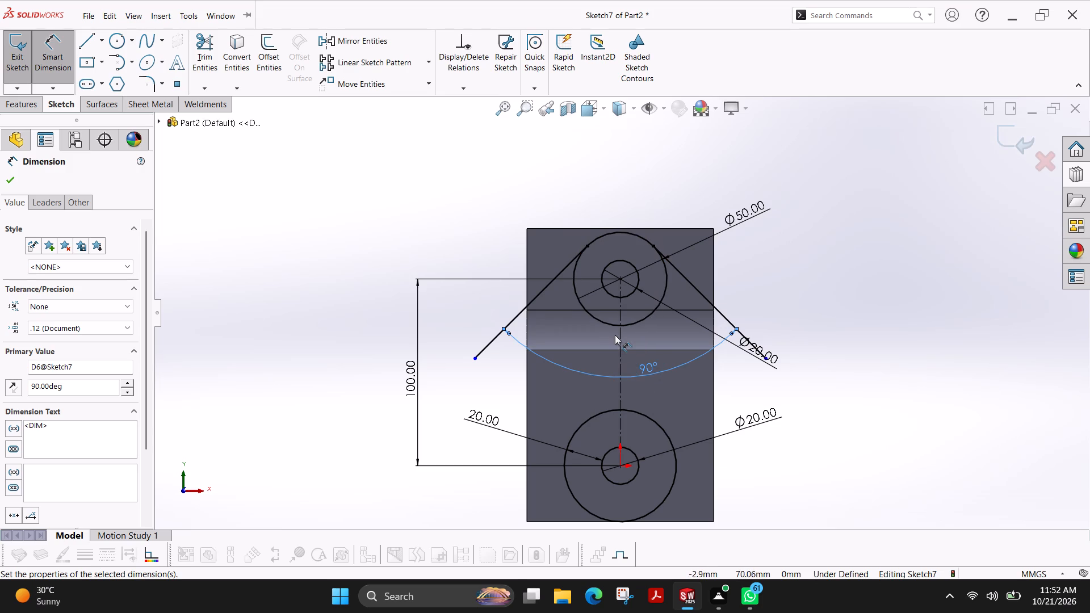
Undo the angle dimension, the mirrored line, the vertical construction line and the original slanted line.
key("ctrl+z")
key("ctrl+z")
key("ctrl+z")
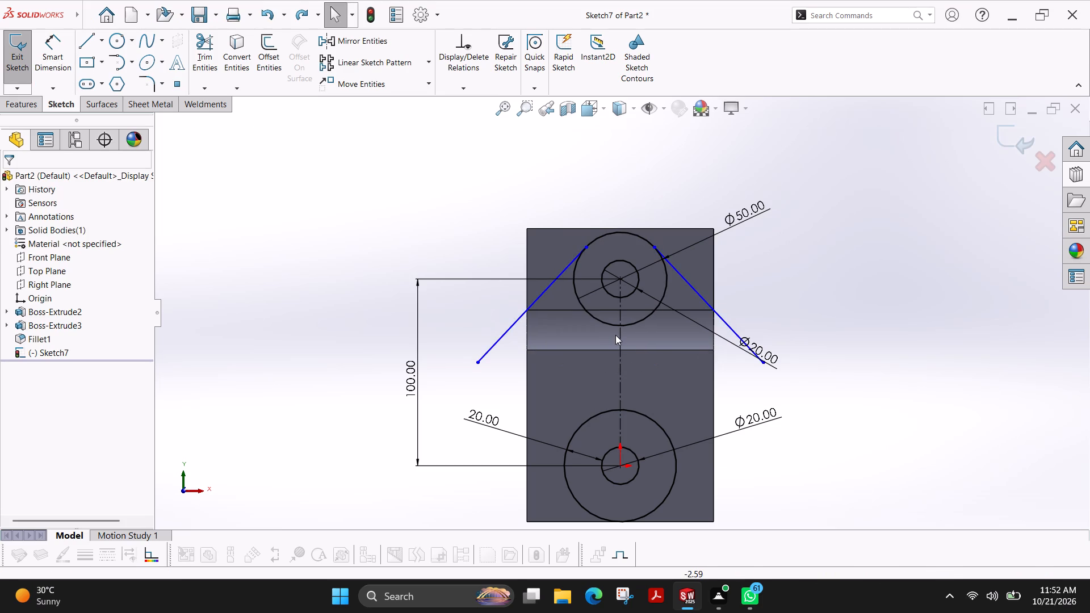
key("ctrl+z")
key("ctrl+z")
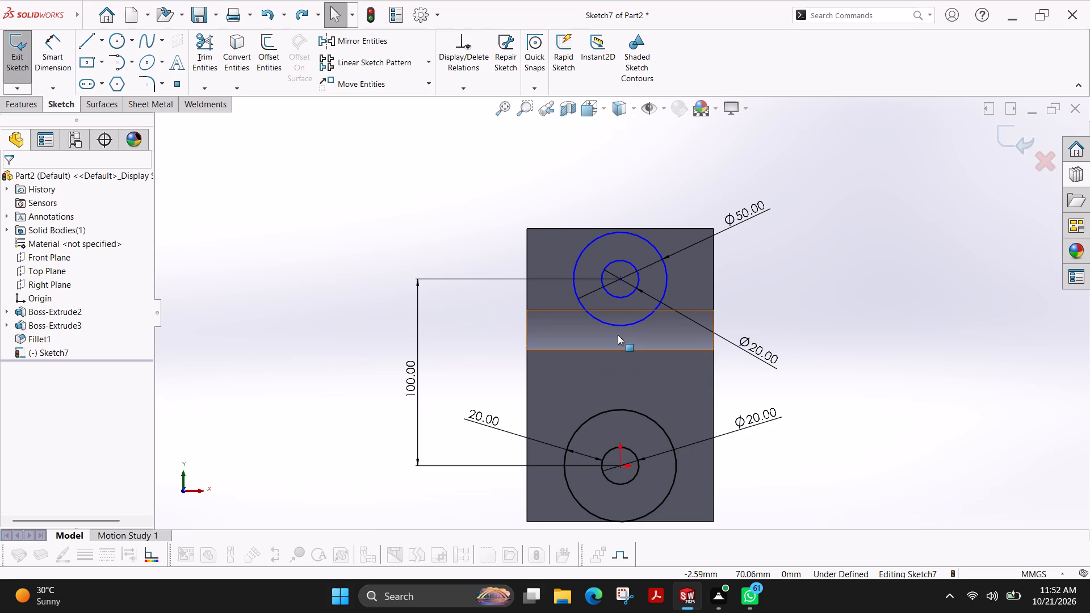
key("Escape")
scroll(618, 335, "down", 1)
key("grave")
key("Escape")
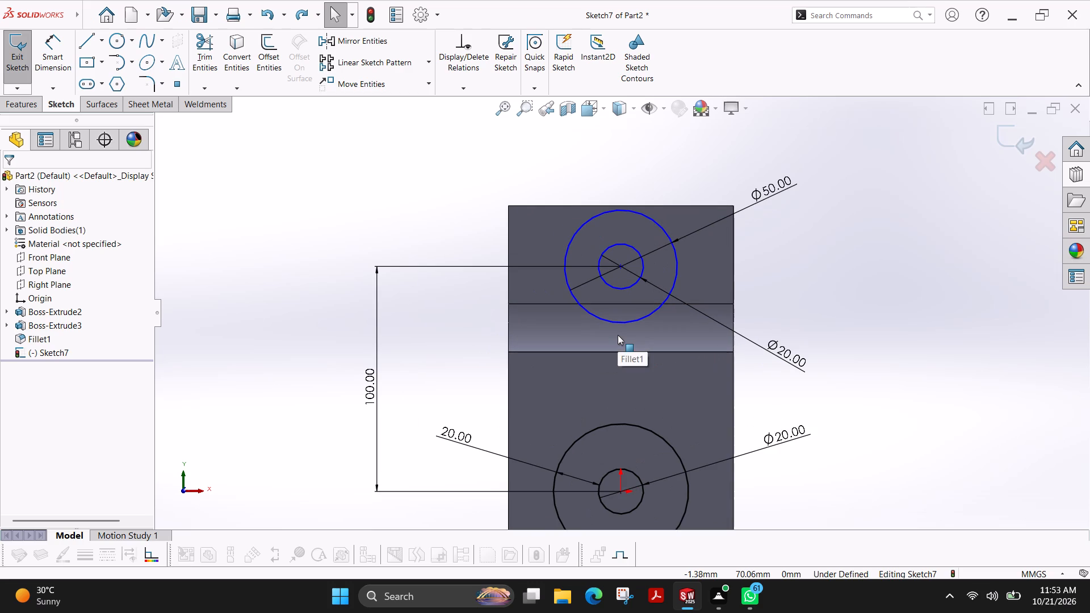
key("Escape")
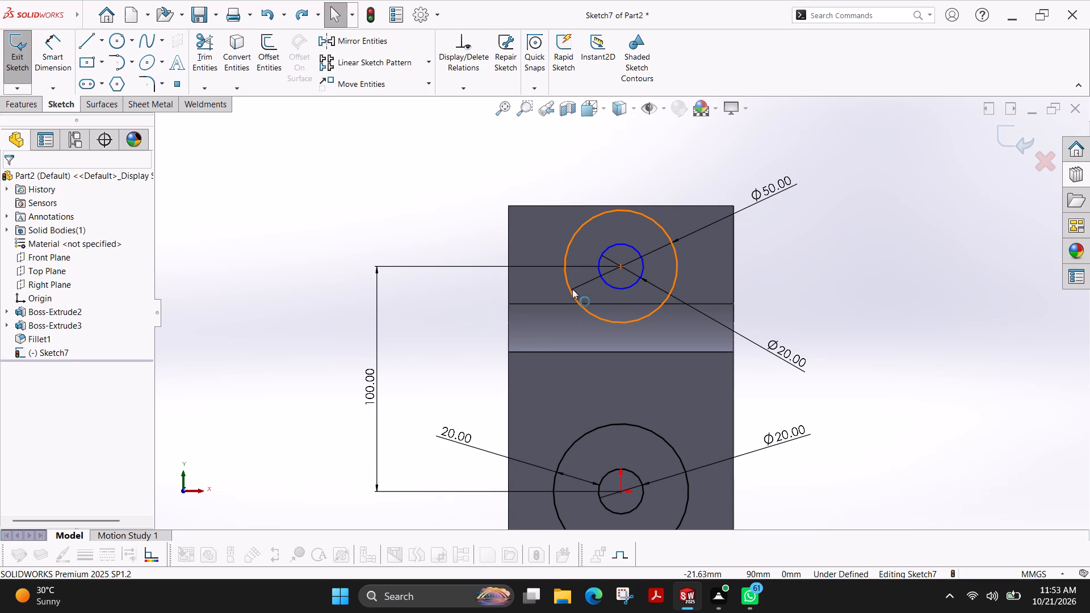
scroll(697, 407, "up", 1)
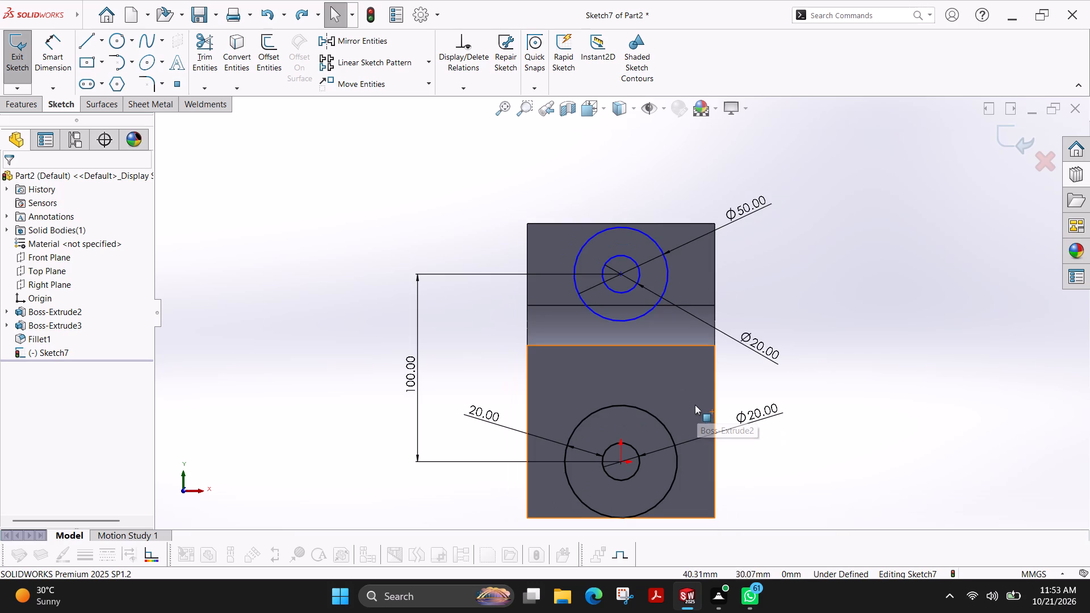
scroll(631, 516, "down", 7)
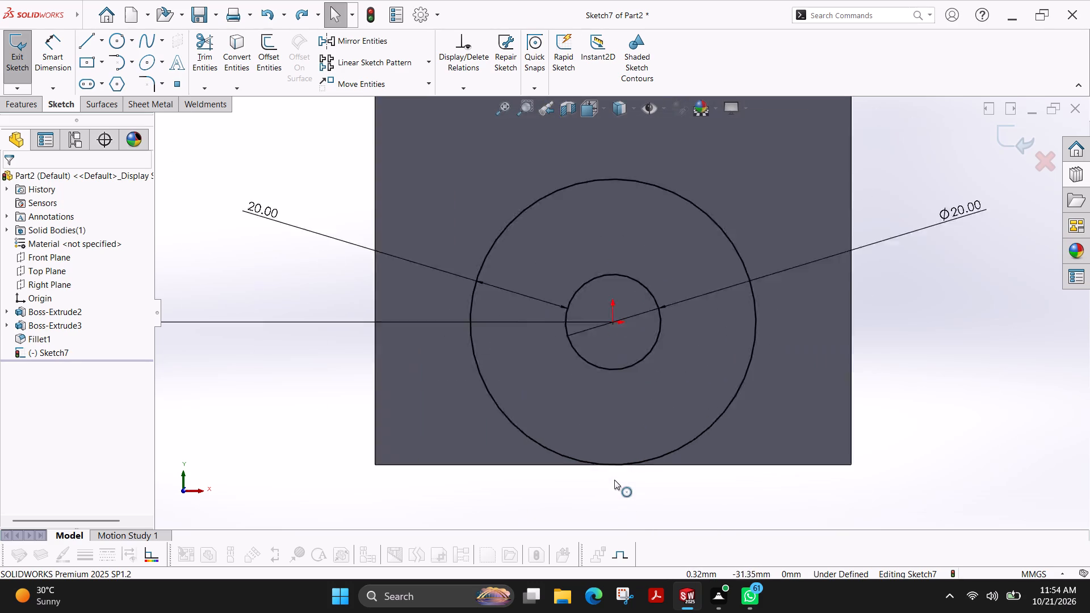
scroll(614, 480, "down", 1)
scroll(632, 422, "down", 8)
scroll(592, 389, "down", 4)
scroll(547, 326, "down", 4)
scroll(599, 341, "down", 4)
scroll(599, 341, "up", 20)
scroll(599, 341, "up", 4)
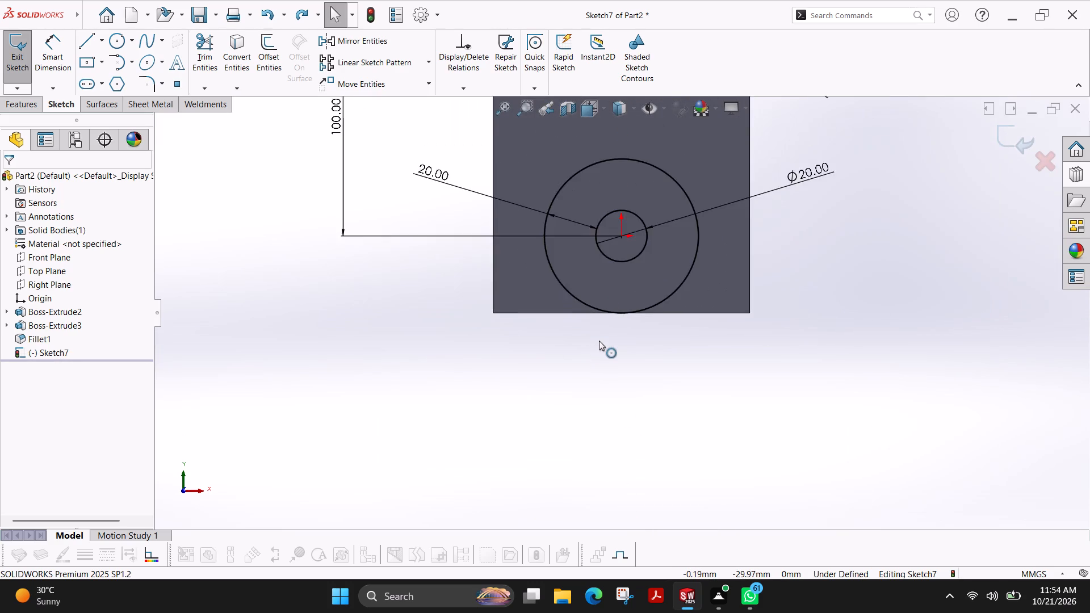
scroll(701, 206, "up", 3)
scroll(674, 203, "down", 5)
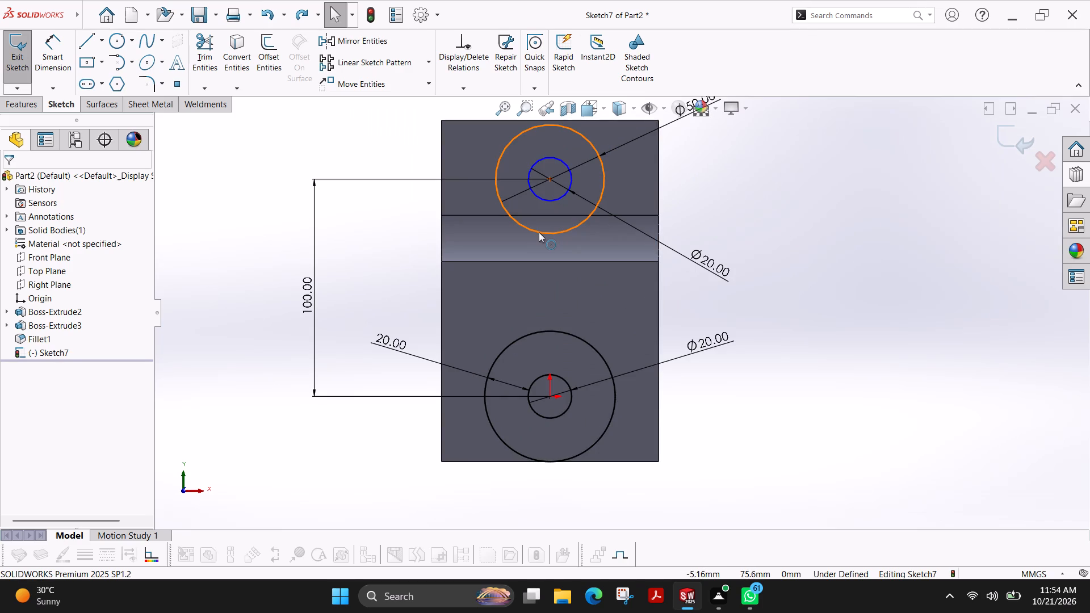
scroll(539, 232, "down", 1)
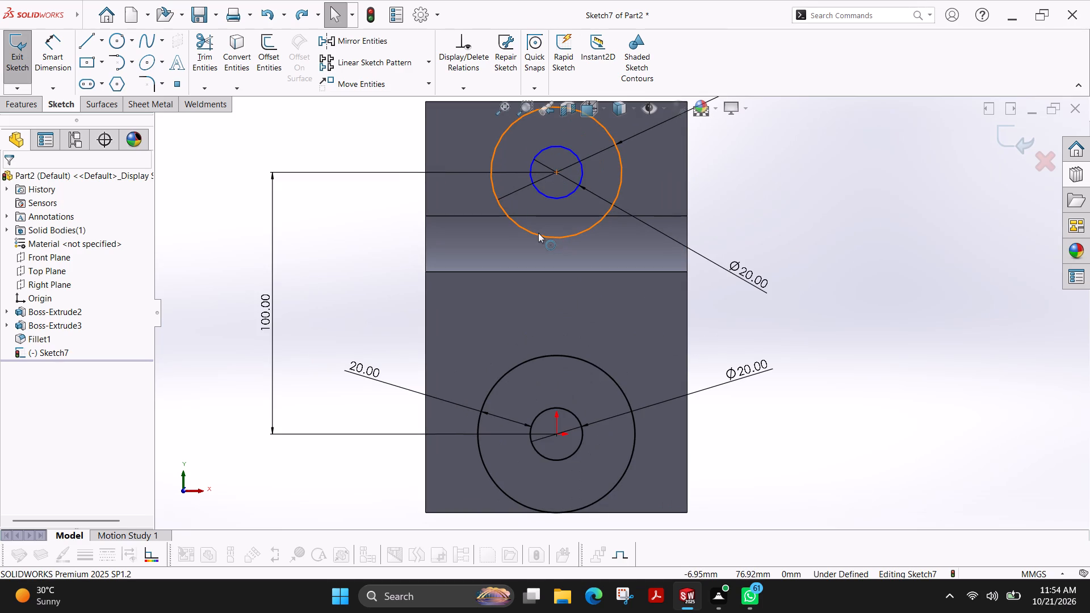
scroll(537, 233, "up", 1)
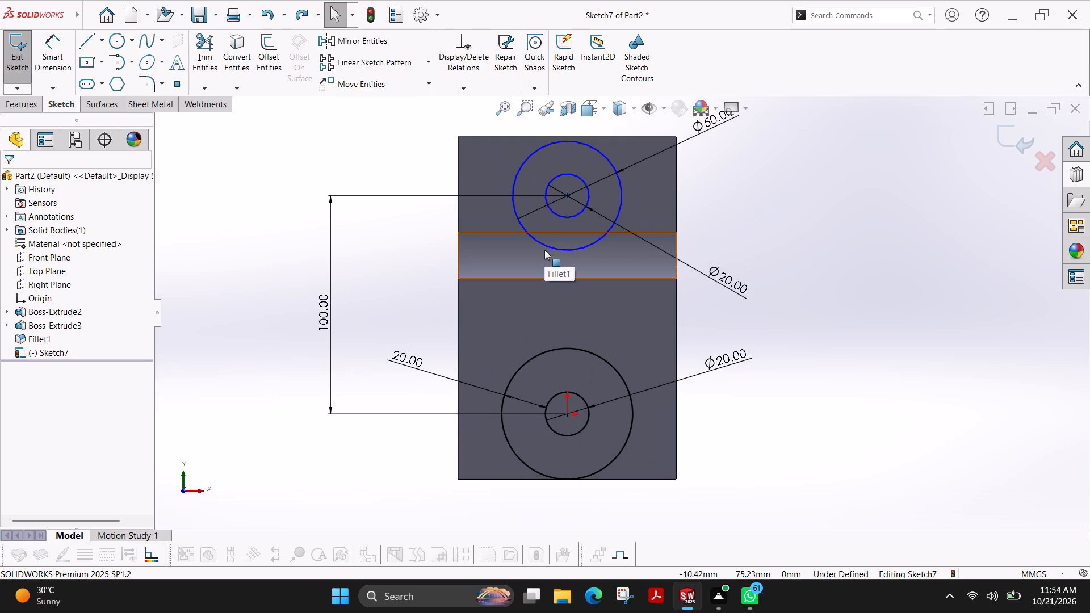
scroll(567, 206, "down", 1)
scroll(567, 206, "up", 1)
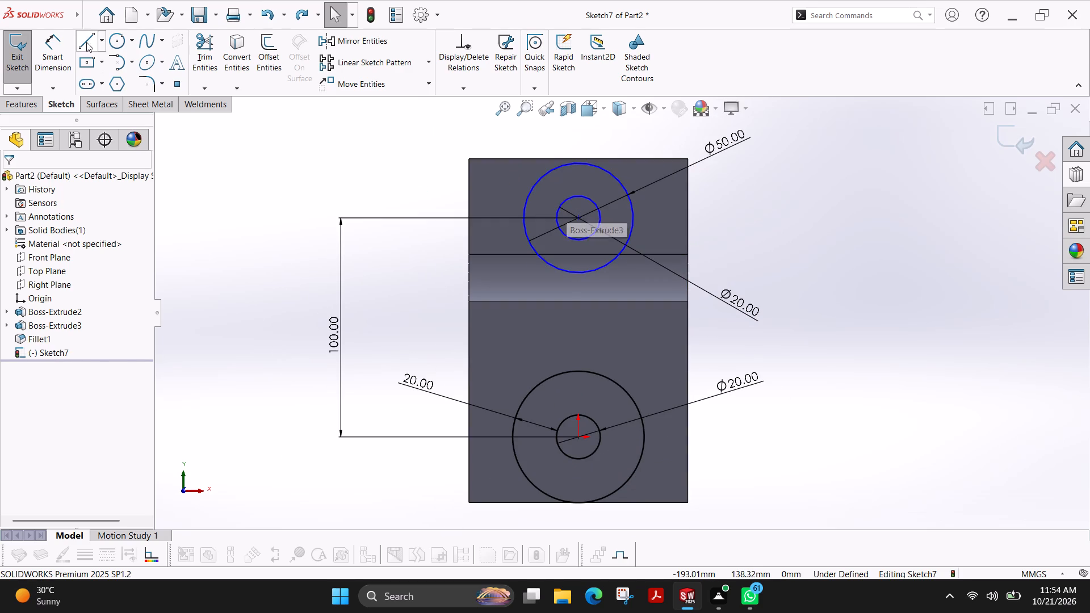
Draw a horizontal construction line about 95 mm long from the upper circles' centre past the block's left edge.
left_click(84, 41)
left_click(68, 334)
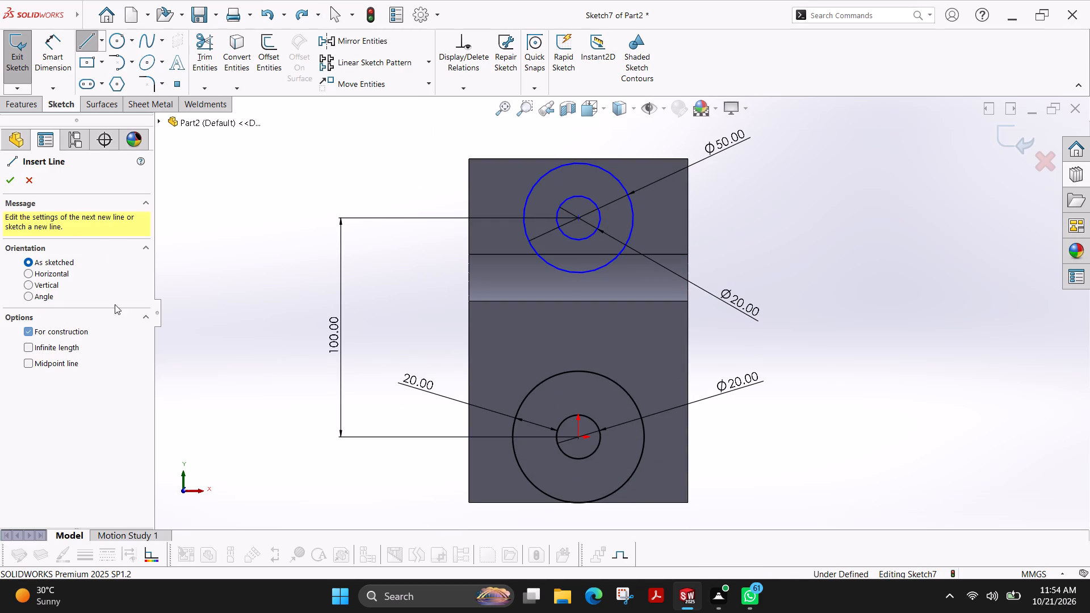
left_click(577, 220)
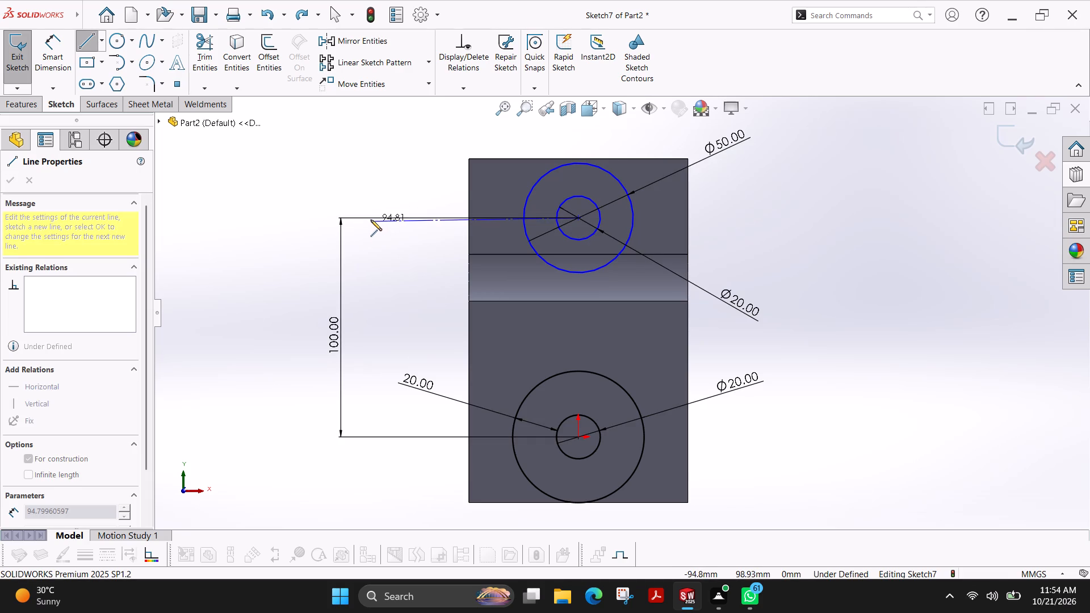
left_click(371, 219)
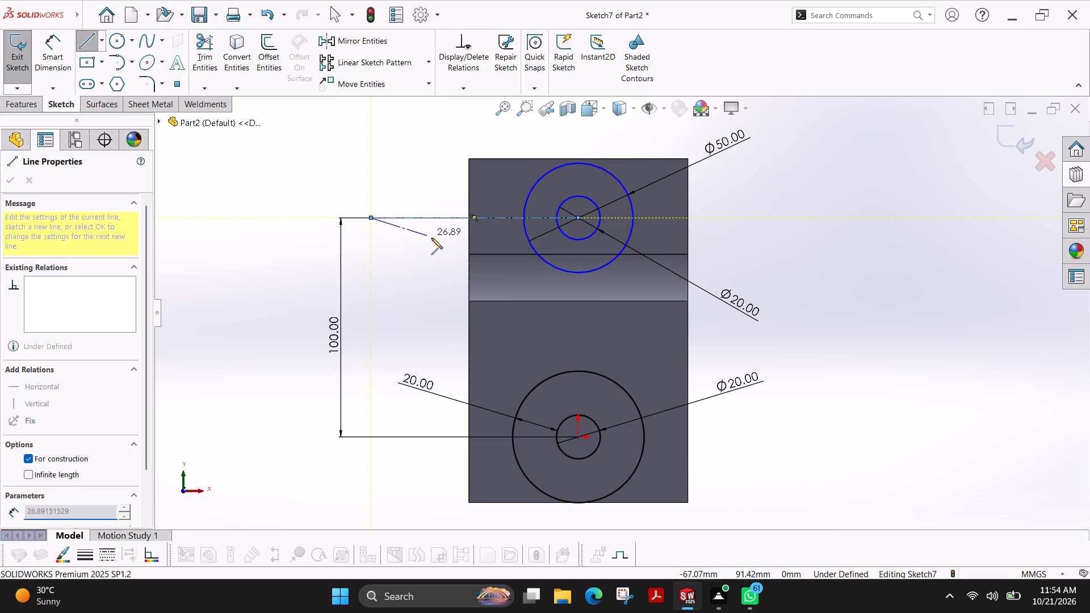
key("Escape")
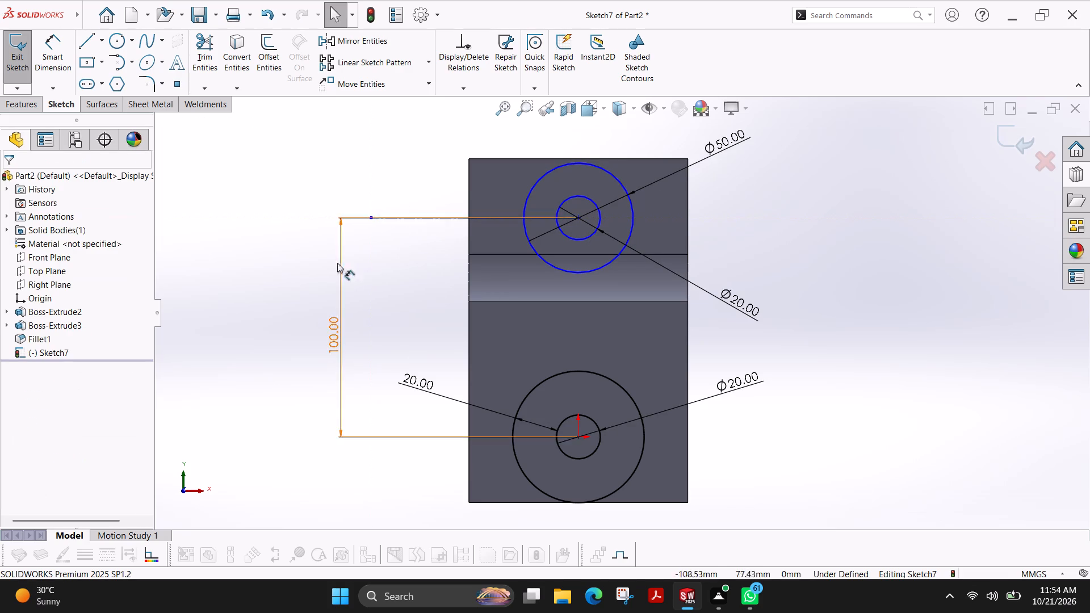
Move the 100 mm vertical dimension to the opposite side of the block, clear of the construction line.
left_click_drag(338, 227, 837, 191)
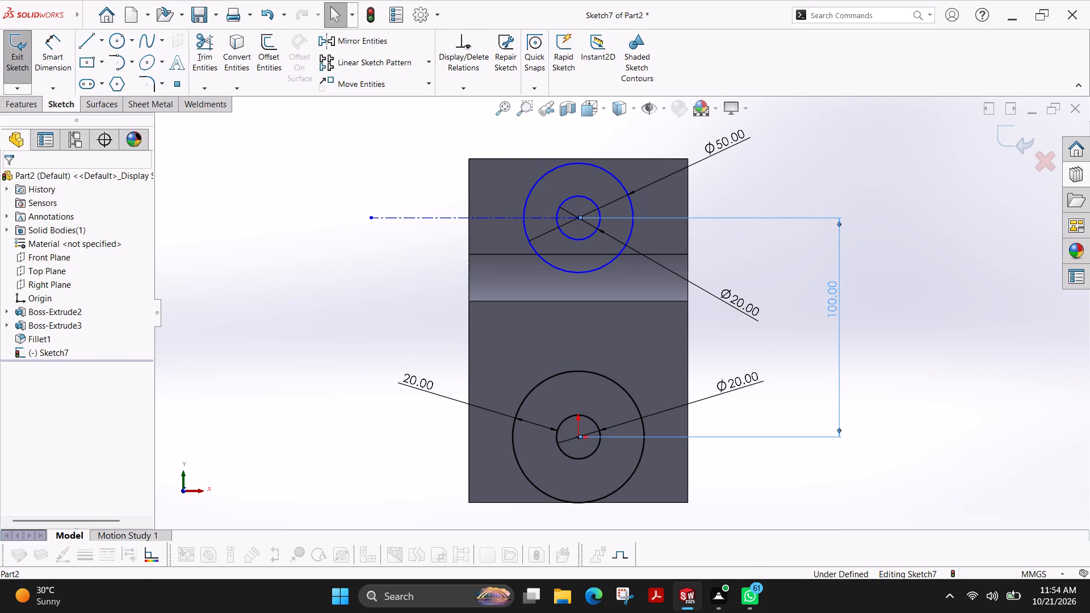
left_click(6, 186)
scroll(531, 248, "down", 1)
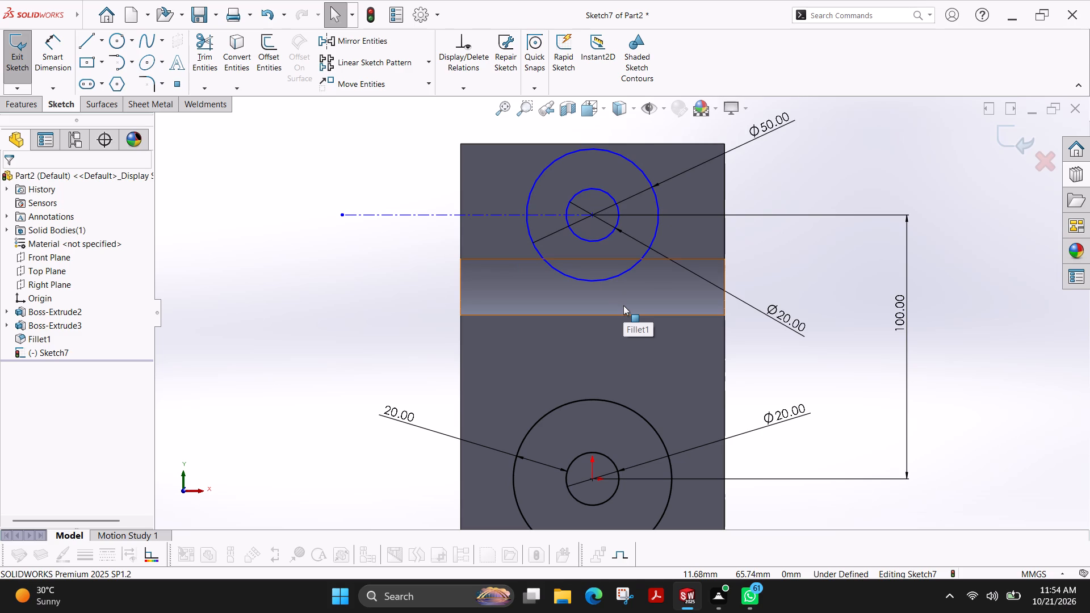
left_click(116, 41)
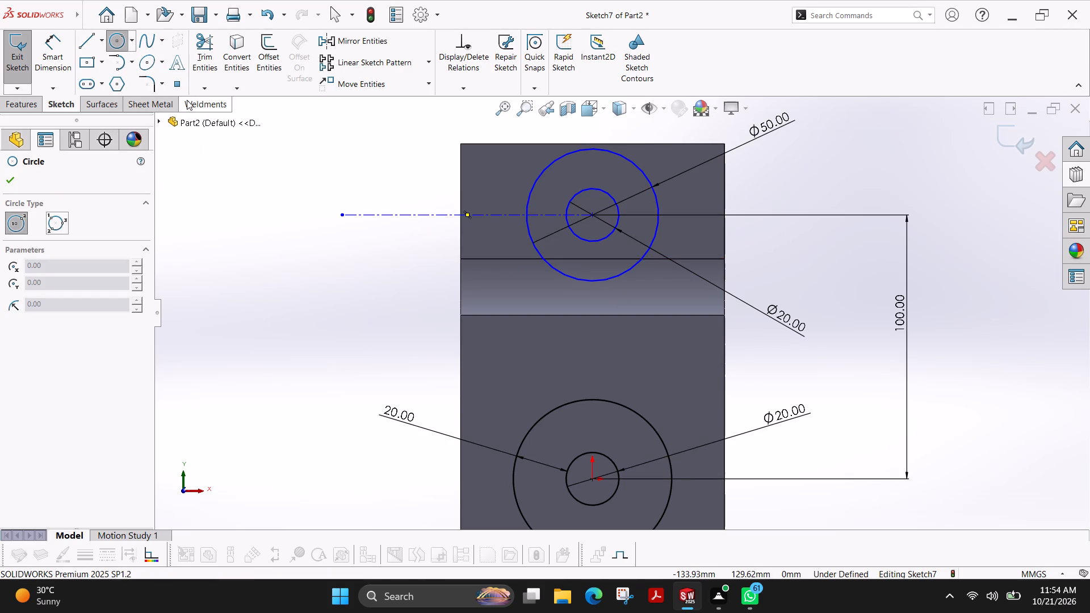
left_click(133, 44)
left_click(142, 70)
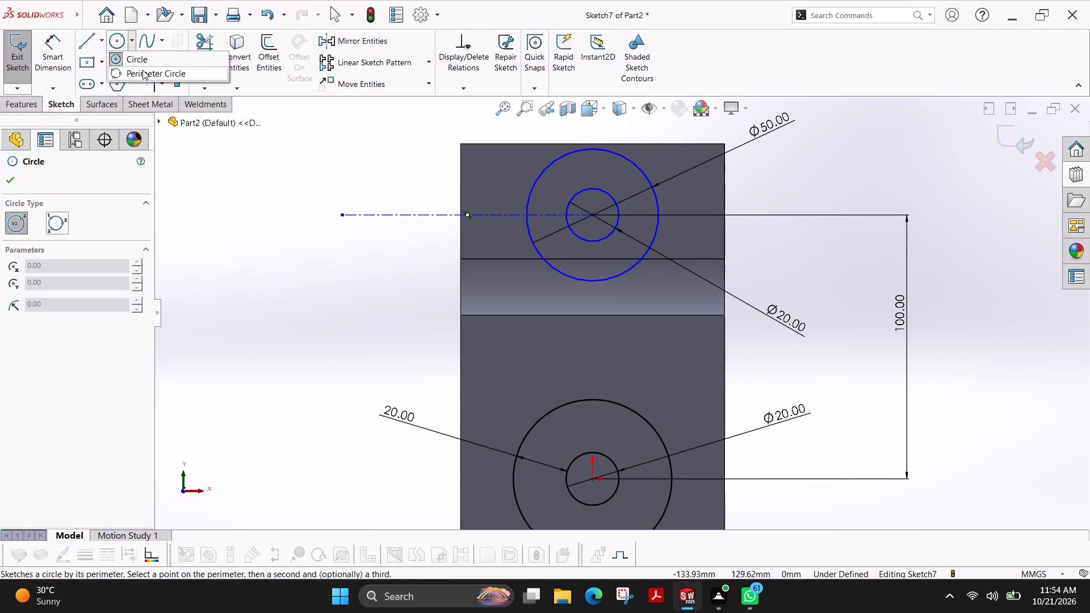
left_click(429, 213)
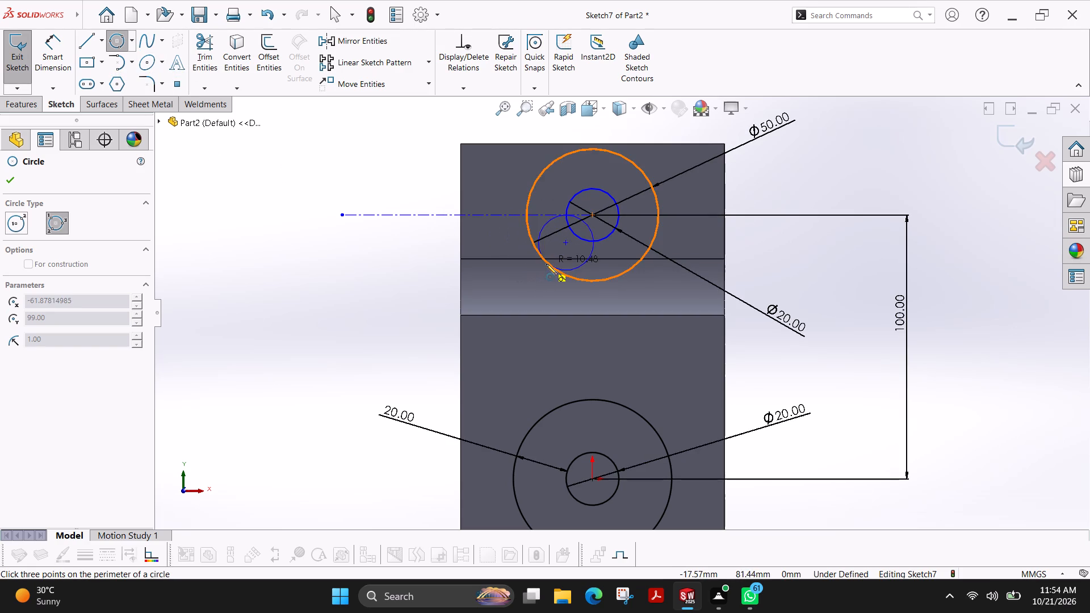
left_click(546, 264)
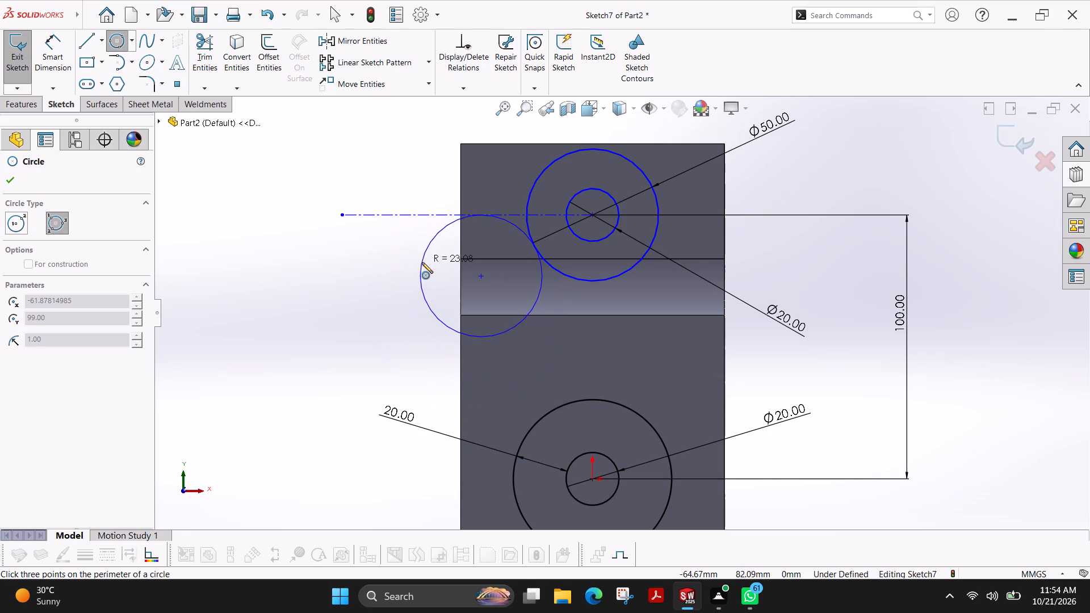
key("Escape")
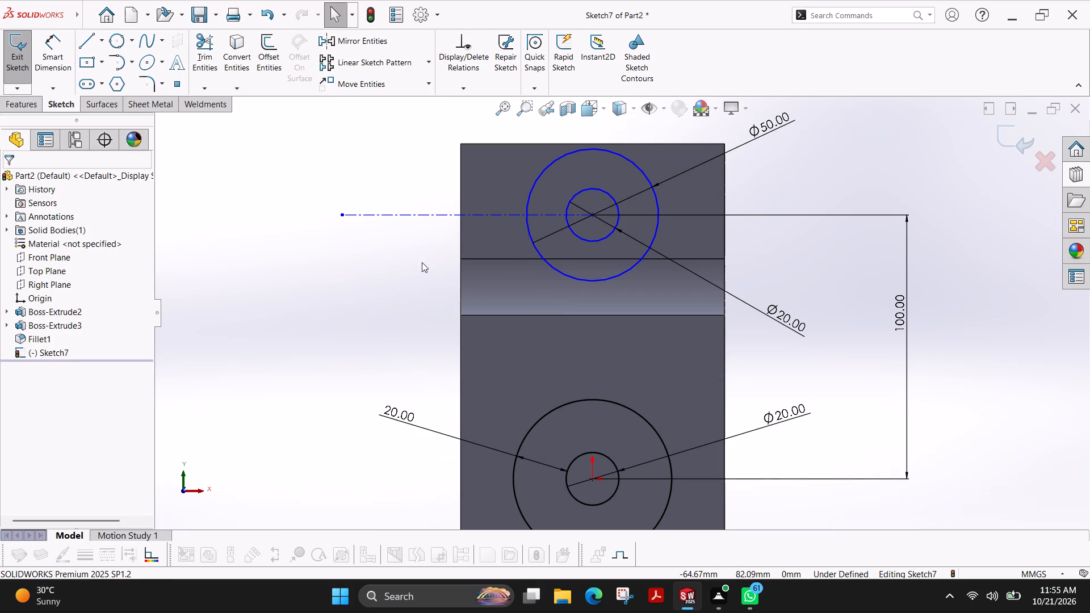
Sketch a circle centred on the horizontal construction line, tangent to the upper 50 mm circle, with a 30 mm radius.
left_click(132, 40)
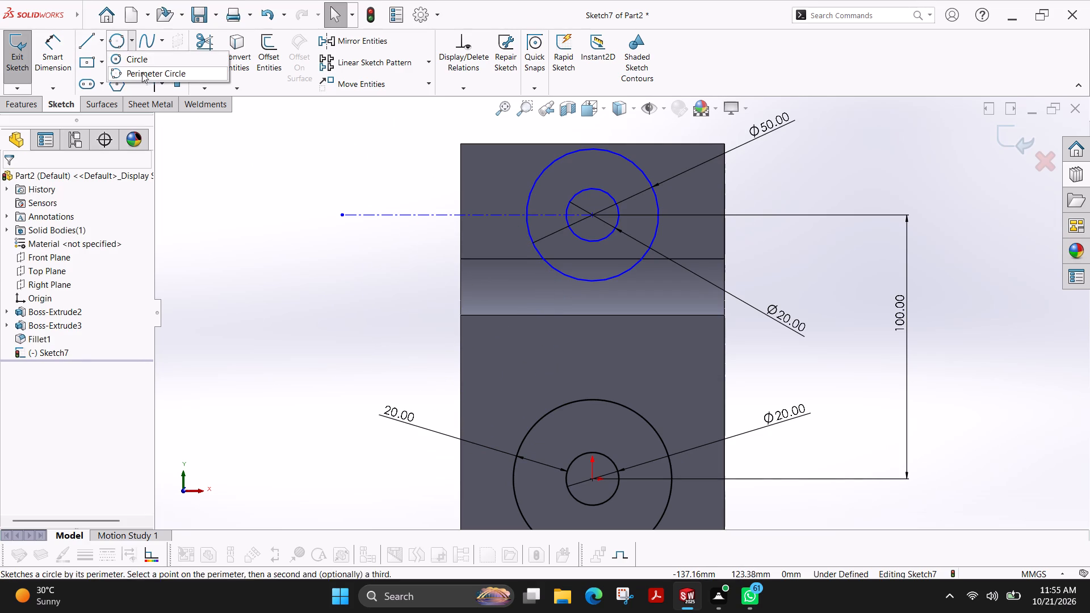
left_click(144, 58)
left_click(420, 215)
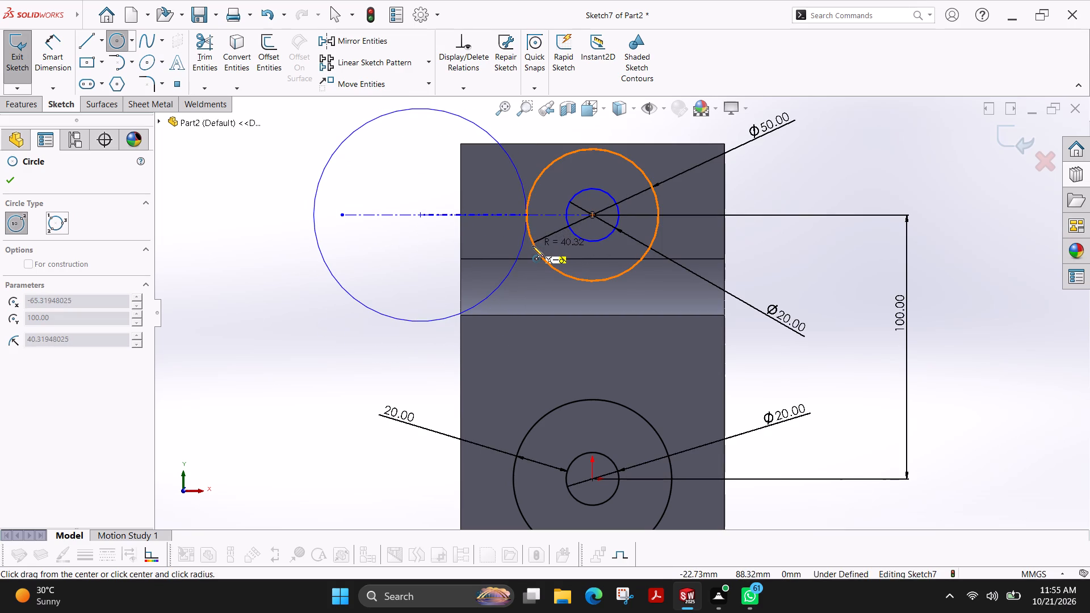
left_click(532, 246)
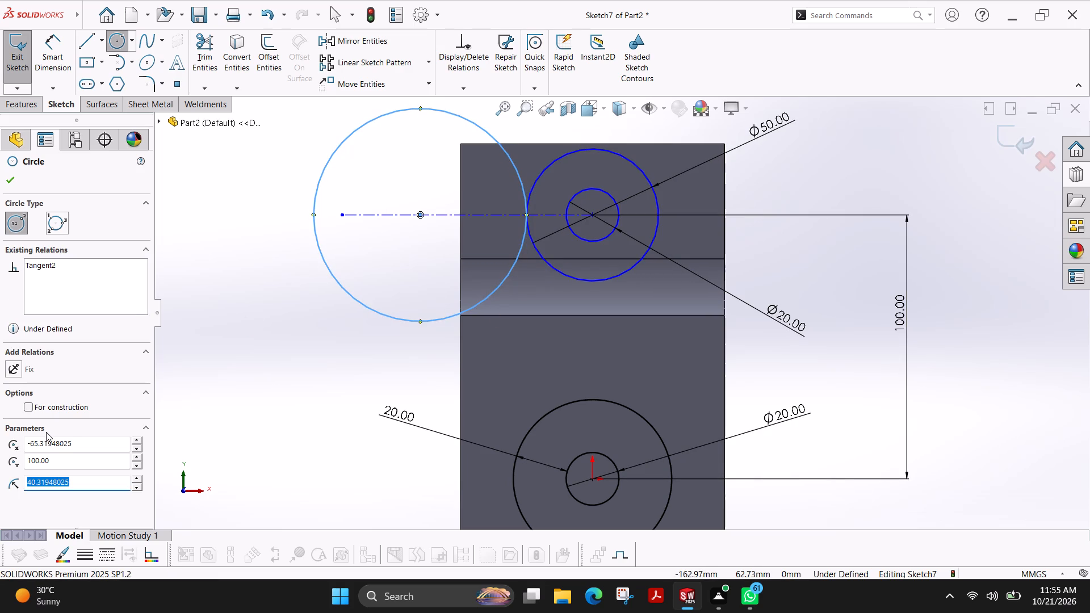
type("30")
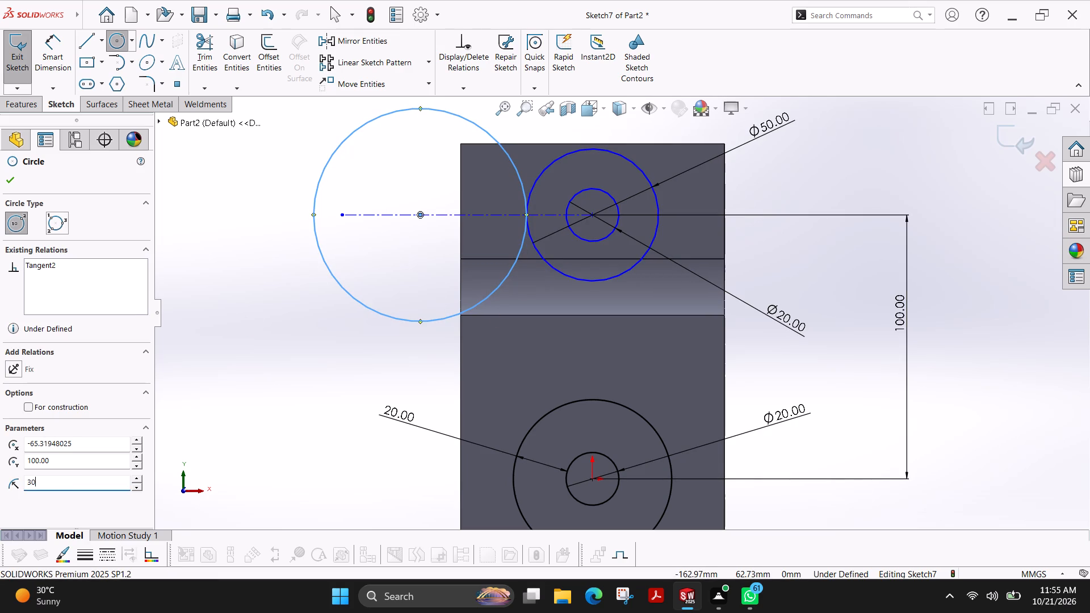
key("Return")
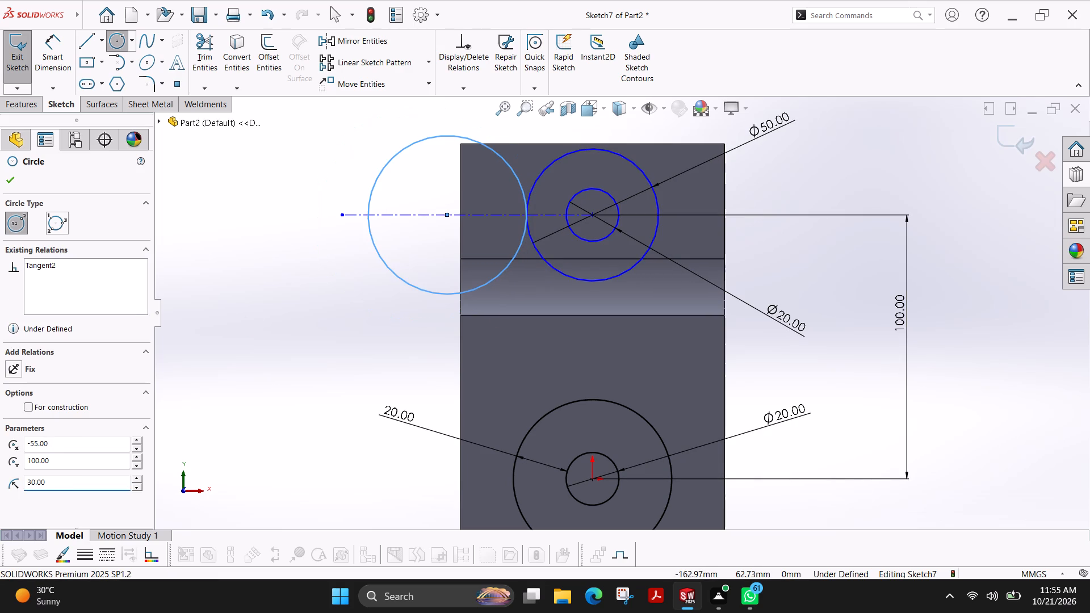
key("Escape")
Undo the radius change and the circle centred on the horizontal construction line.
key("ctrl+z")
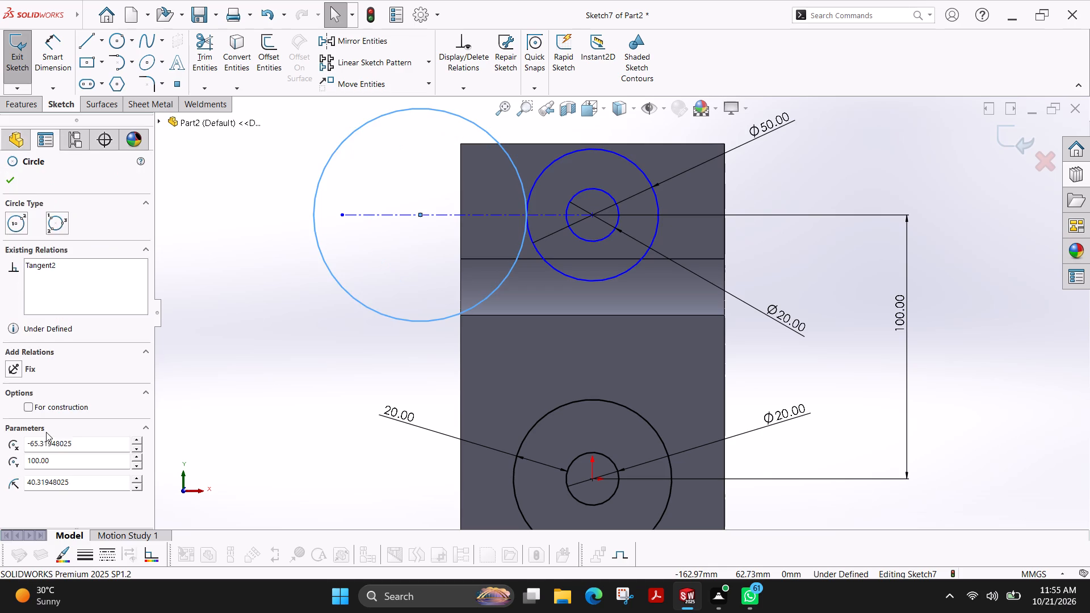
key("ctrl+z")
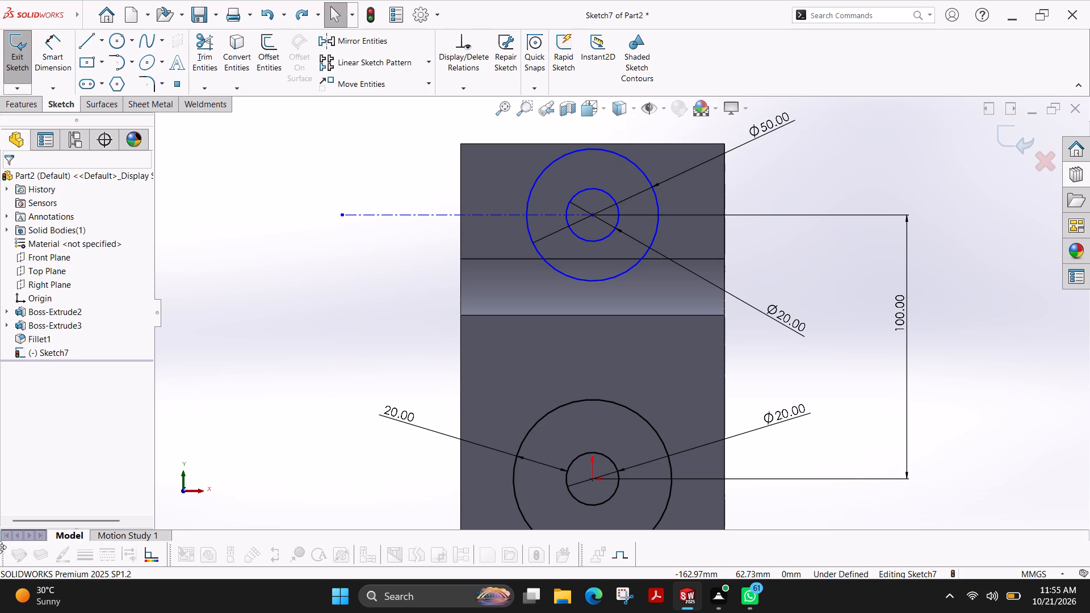
Sketch a slanted line about 85 mm long from the upper 20 mm circle down past the block's left edge.
left_click(85, 37)
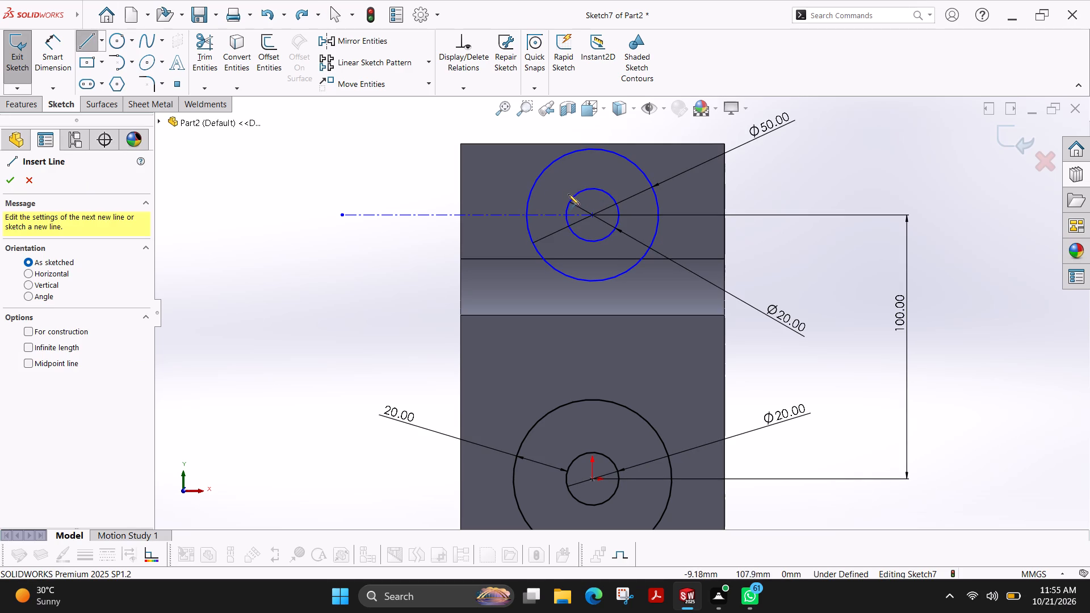
left_click(572, 196)
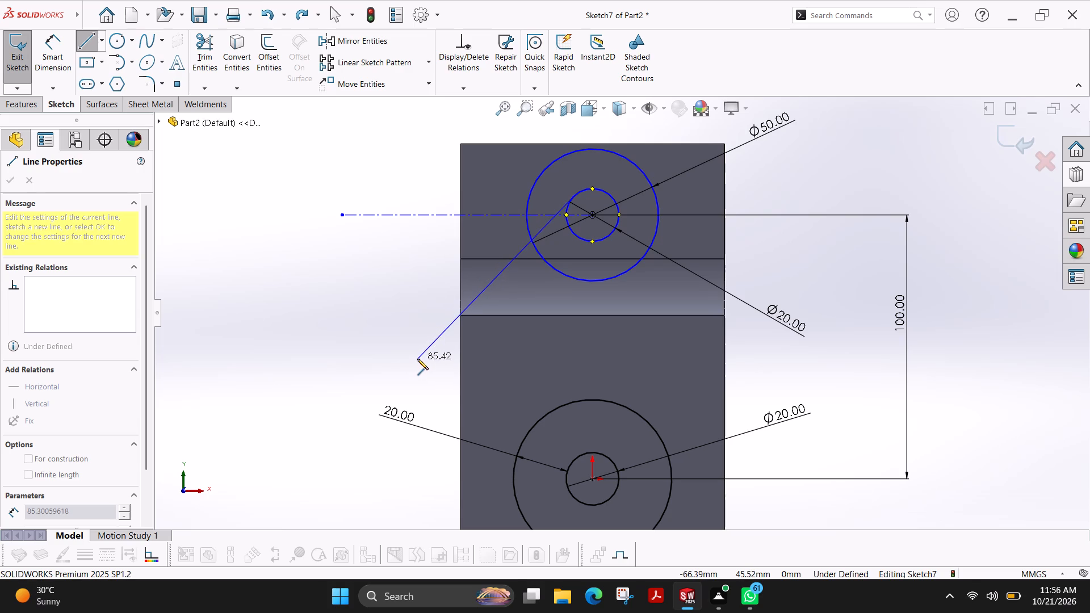
left_click(417, 359)
key("Escape")
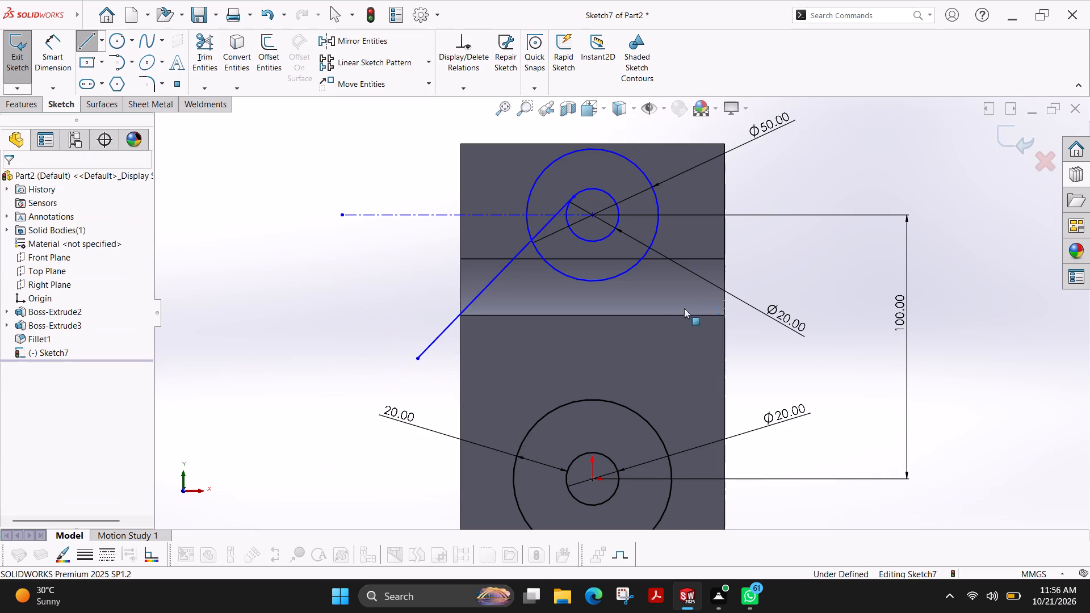
Sketch a perimeter circle tangent to the upper 50 mm circle and the slanted line, with a 30 mm radius.
scroll(626, 270, "down", 2)
scroll(612, 254, "up", 2)
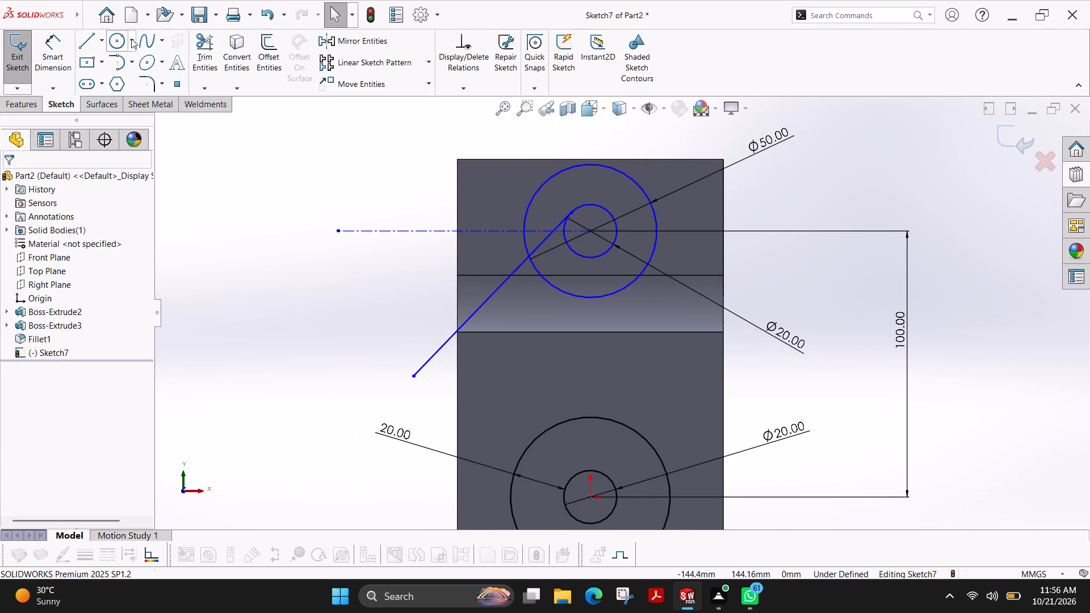
left_click(130, 35)
left_click(140, 77)
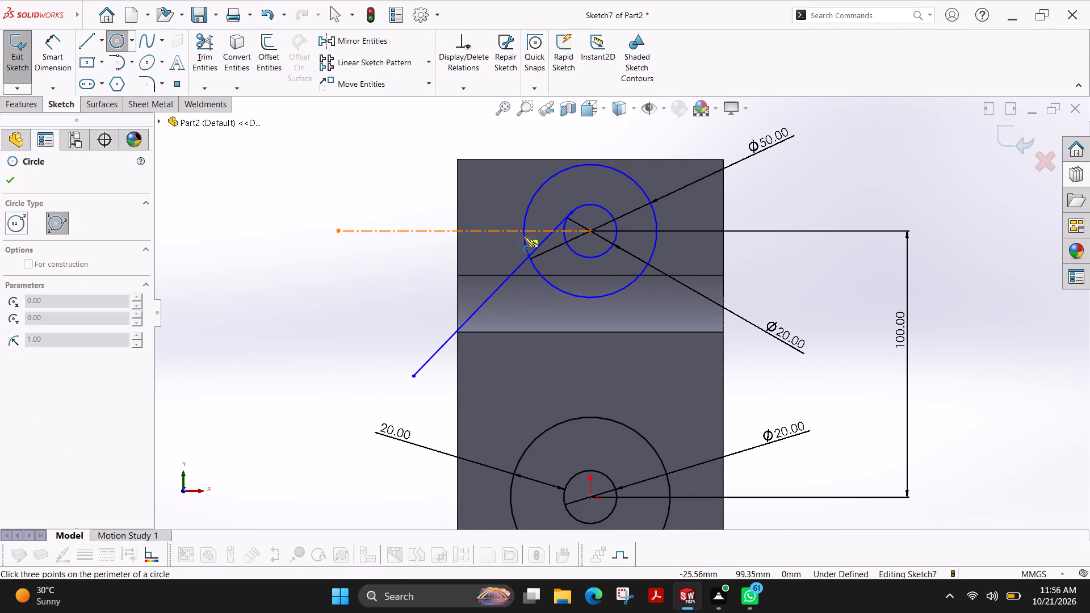
left_click(523, 238)
left_click(509, 276)
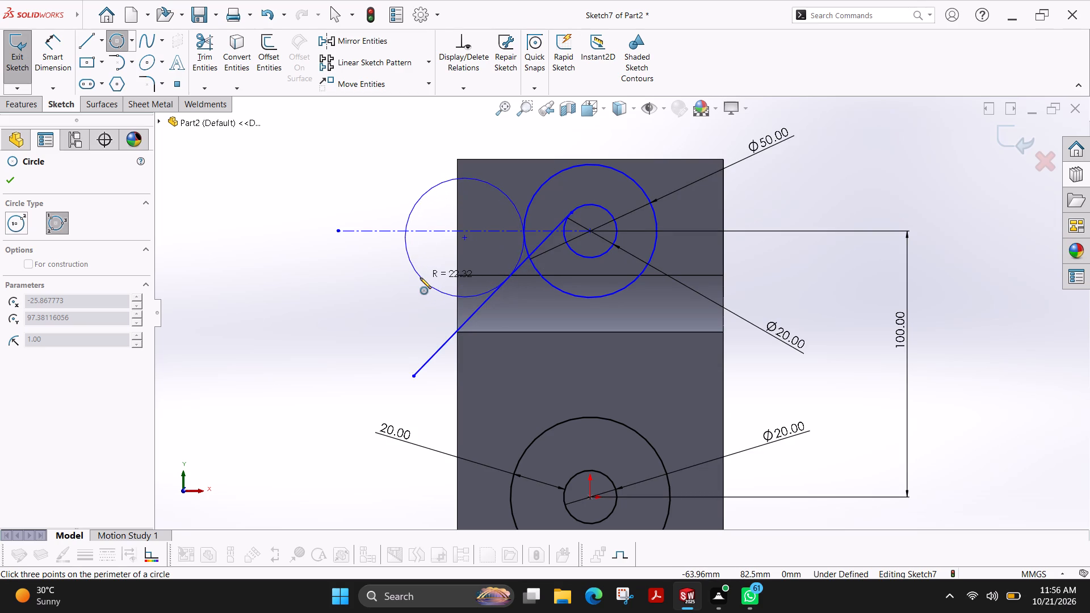
left_click(383, 278)
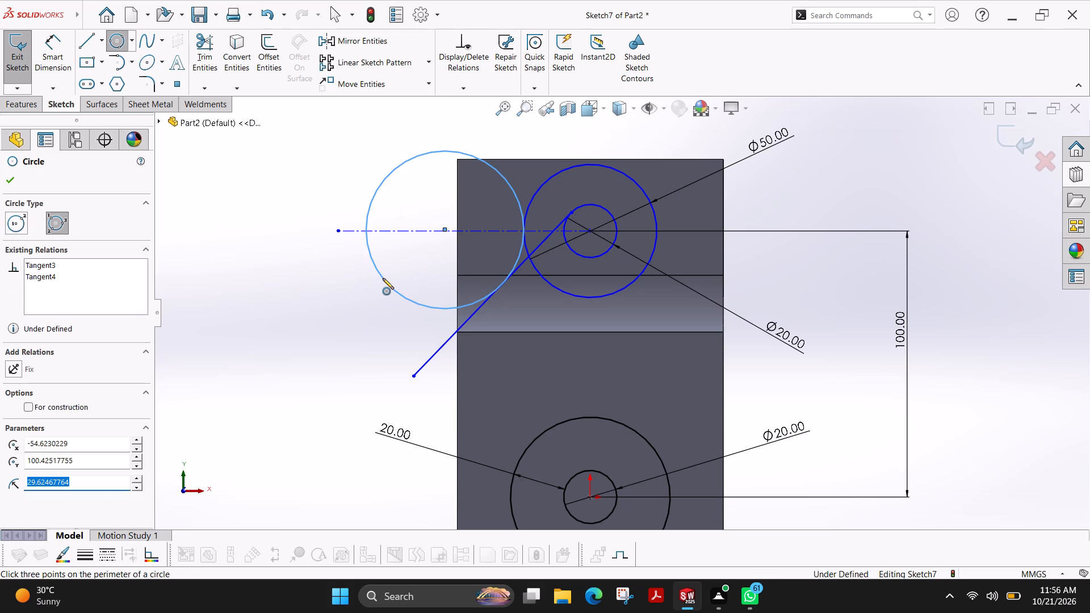
type("30")
key("Return")
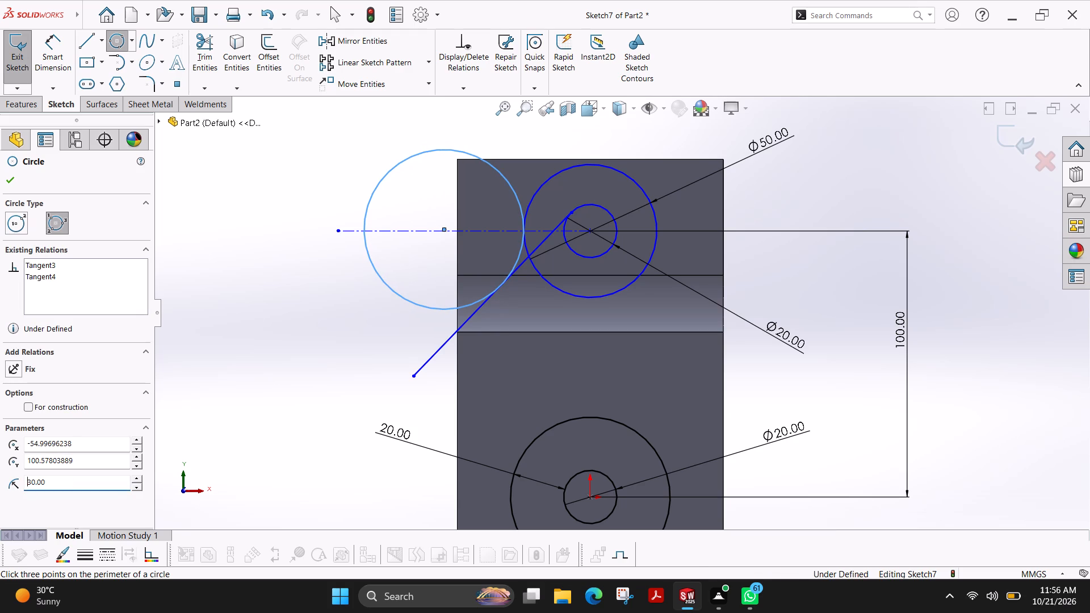
left_click(3, 187)
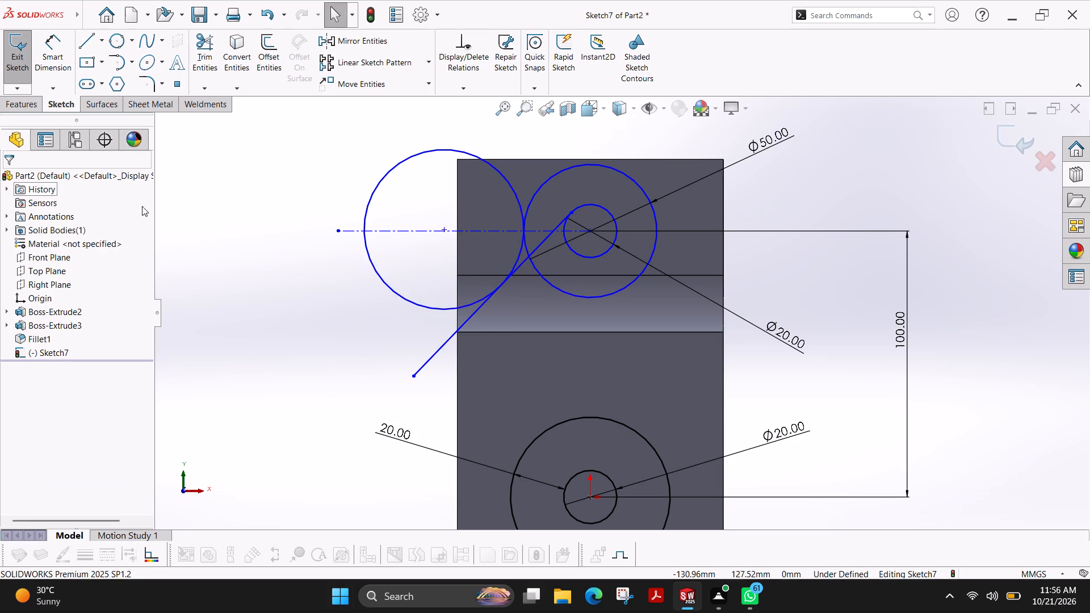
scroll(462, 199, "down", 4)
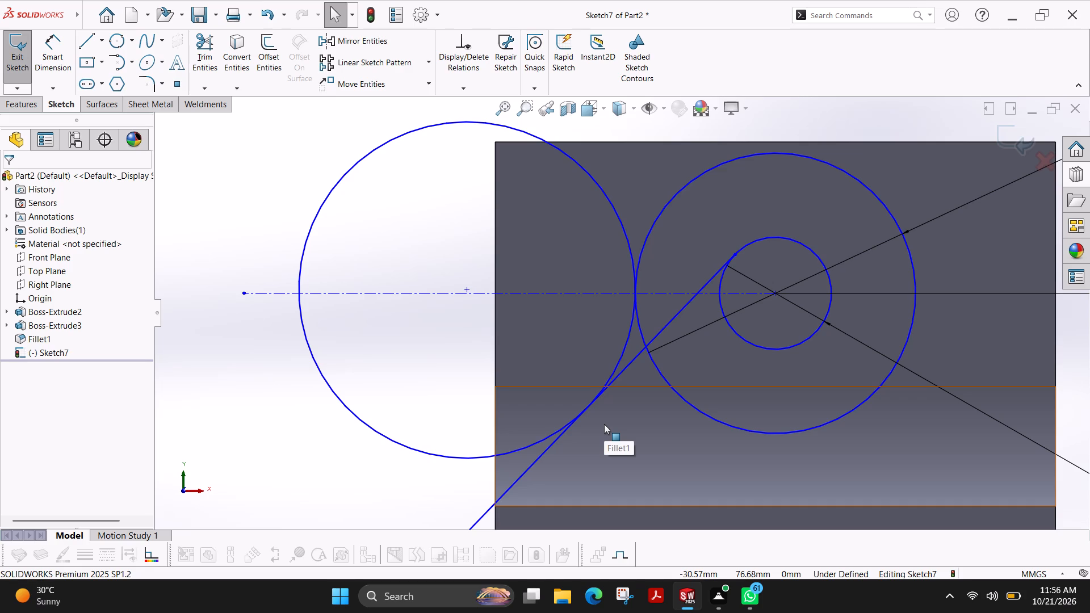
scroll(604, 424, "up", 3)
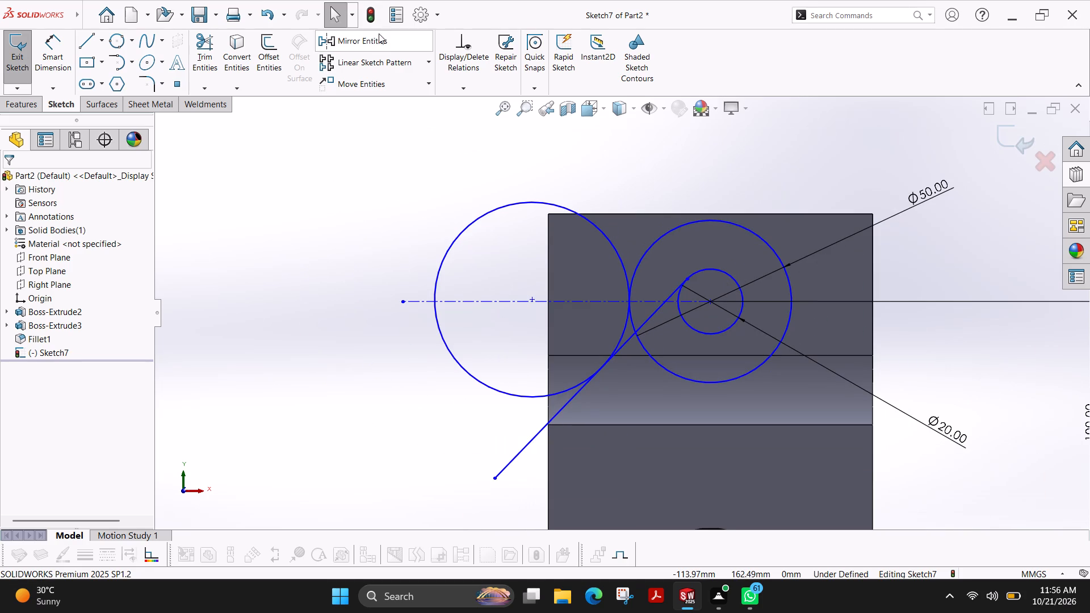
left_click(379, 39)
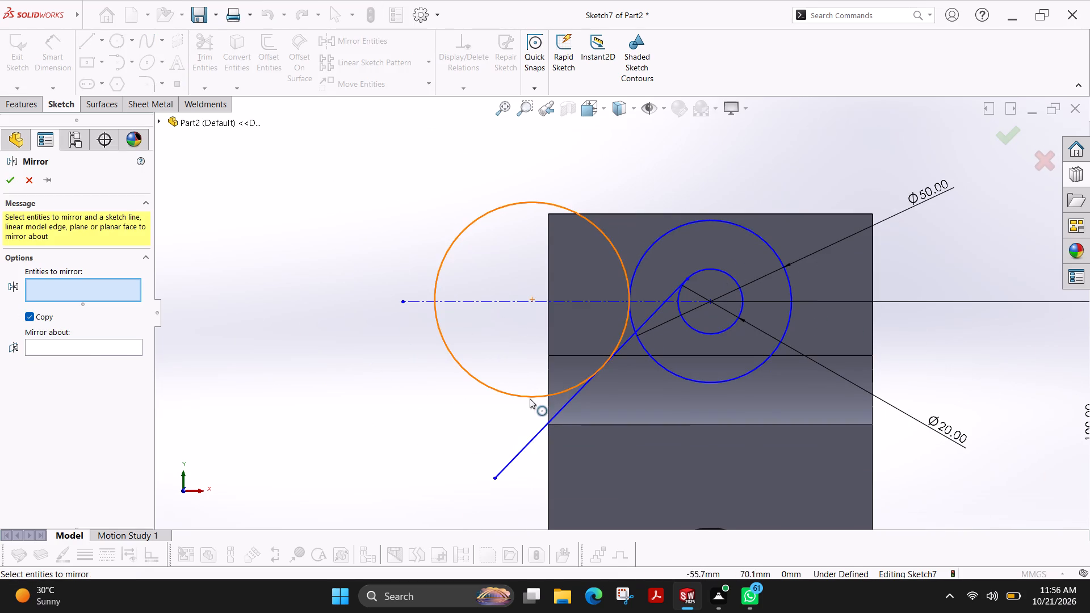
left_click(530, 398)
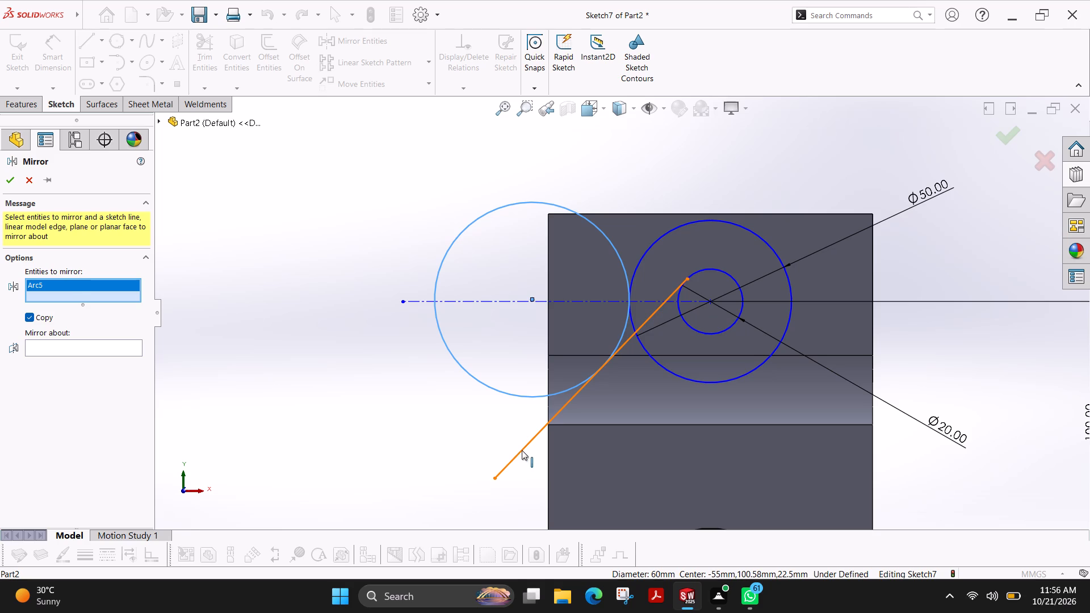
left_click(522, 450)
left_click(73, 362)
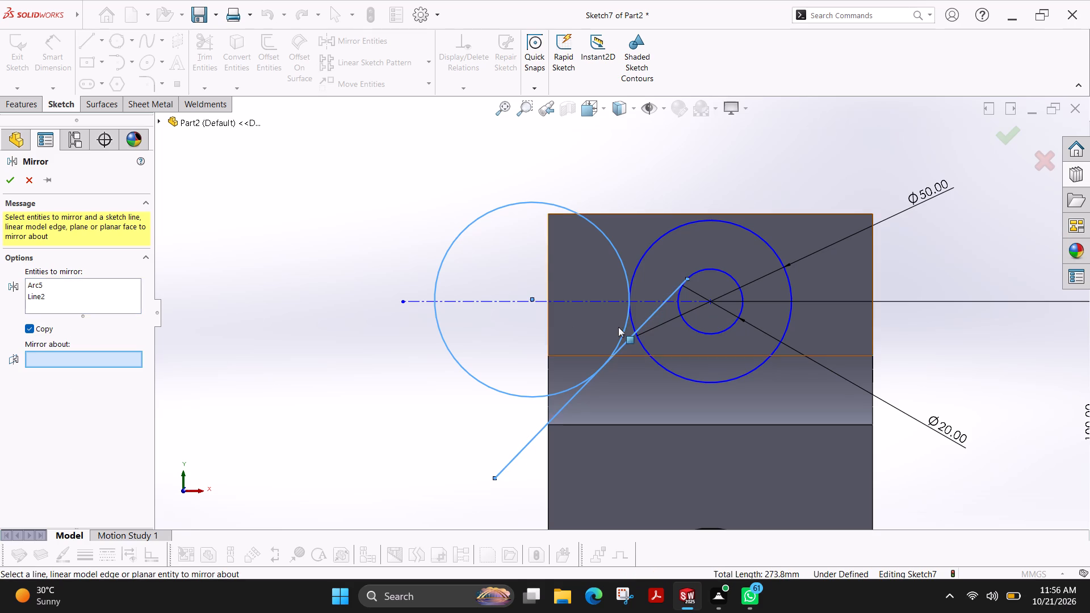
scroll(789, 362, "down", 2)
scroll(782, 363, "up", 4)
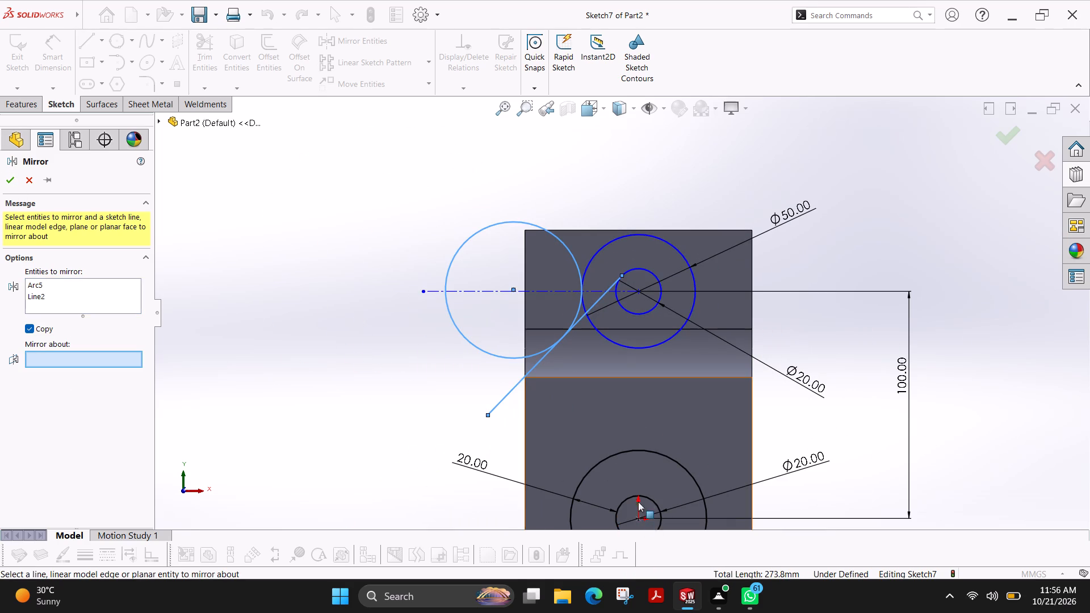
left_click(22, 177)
Draw a vertical 100 mm construction line from the lower circles' centre to the upper circles' centre.
left_click(89, 46)
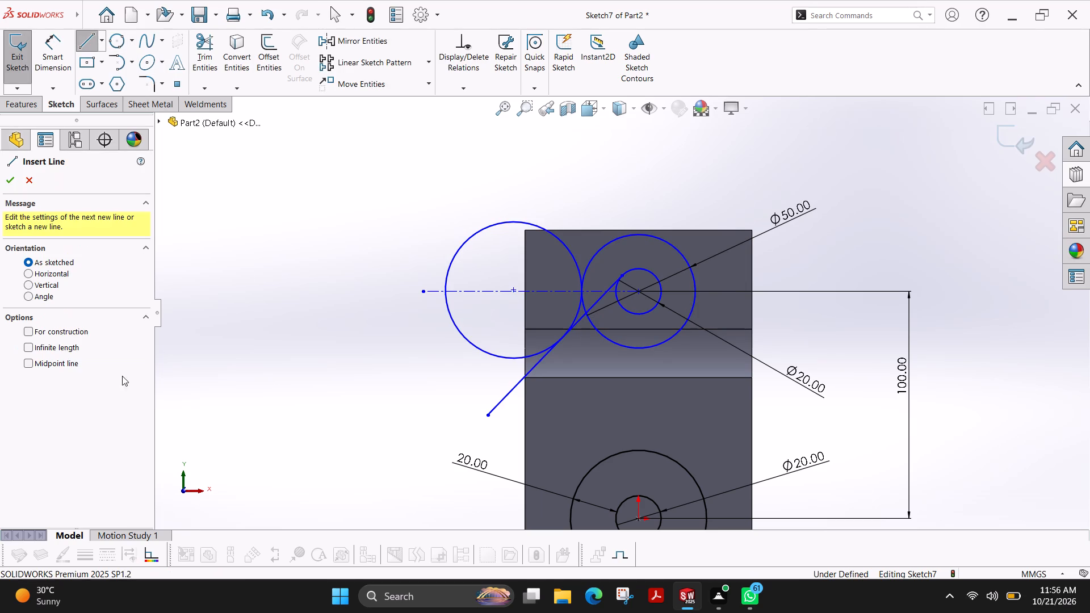
left_click(72, 337)
scroll(656, 490, "up", 2)
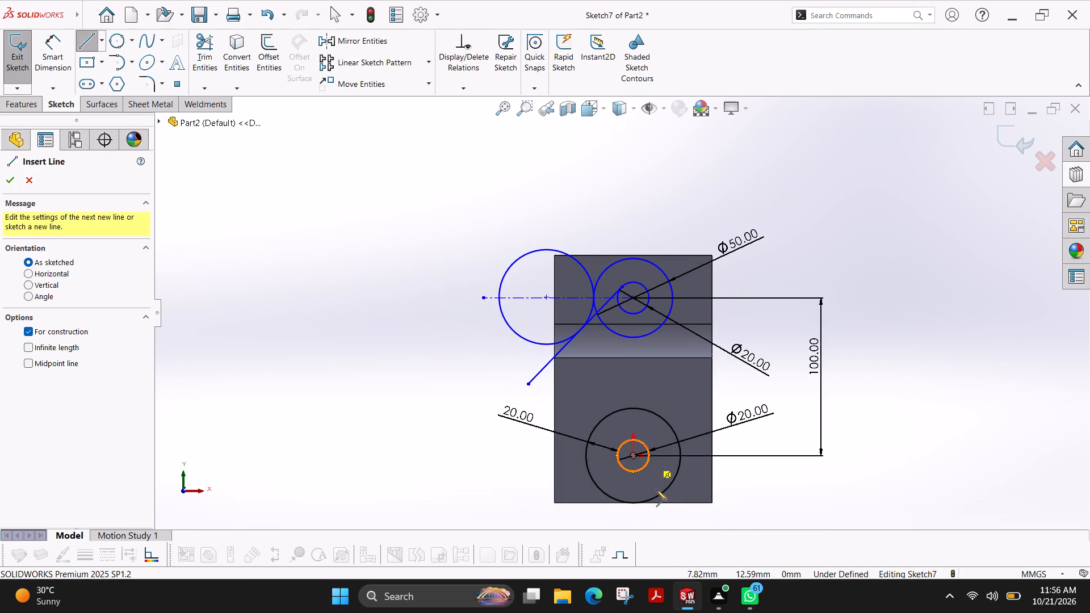
left_click(636, 456)
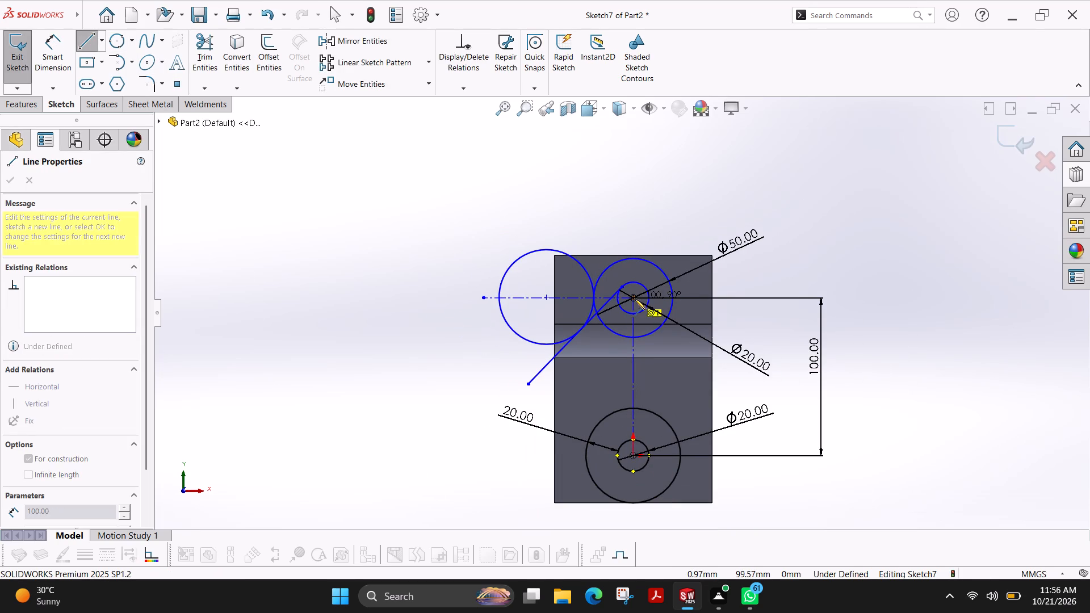
left_click(635, 299)
key("Escape")
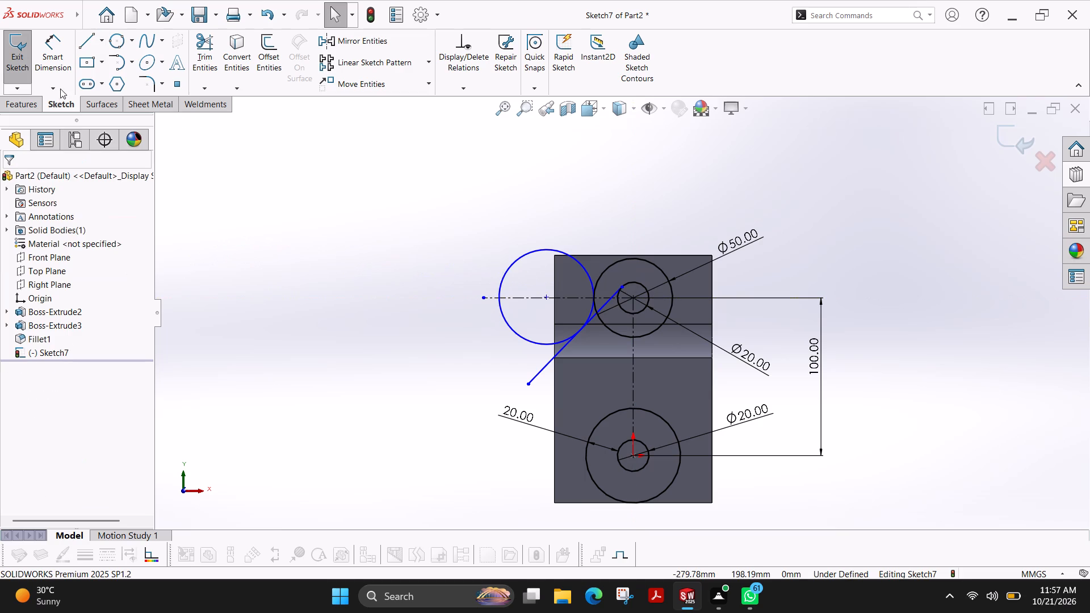
Mirror the slanted line and the 30 mm radius circle about the vertical construction line.
left_click(351, 40)
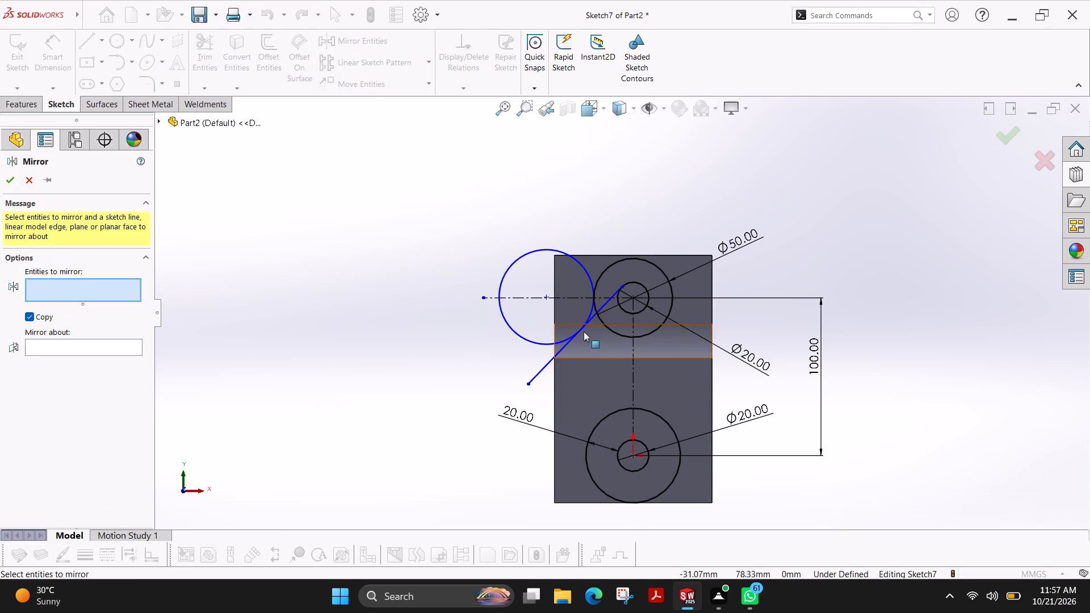
left_click(578, 331)
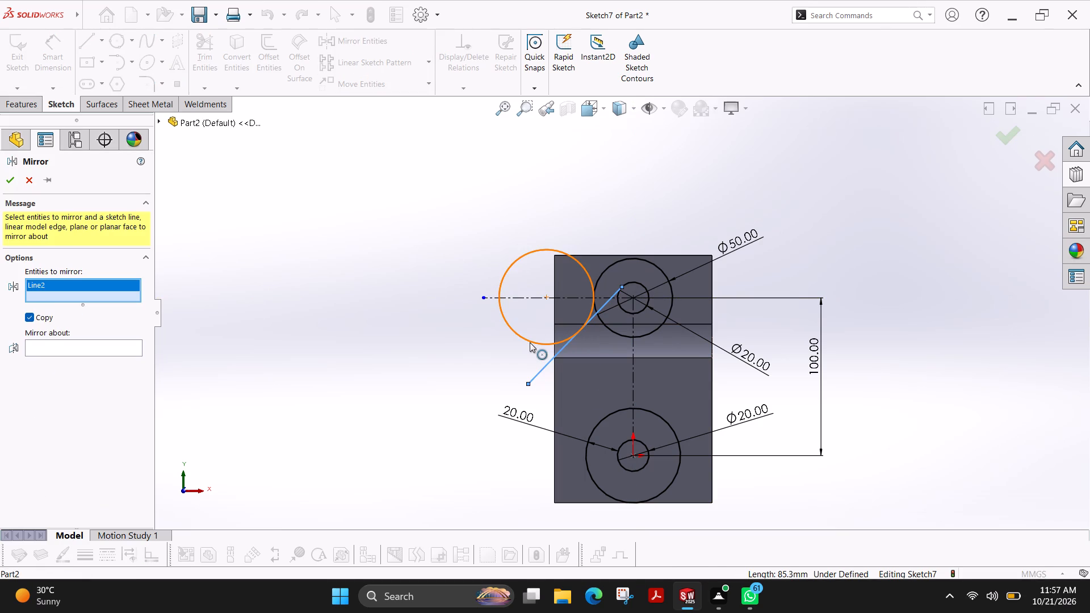
left_click(530, 342)
left_click(64, 359)
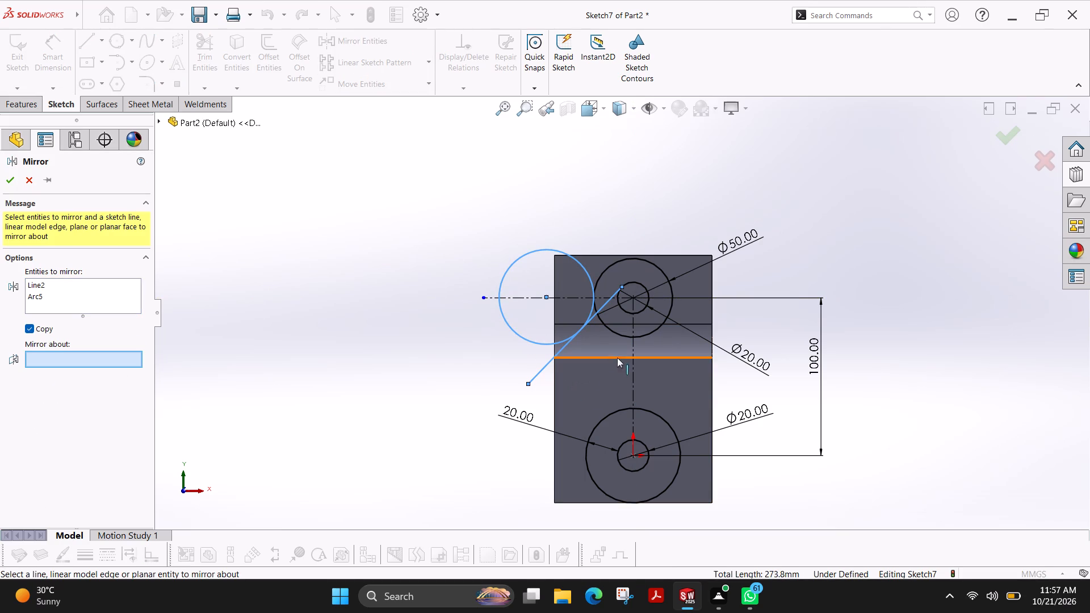
left_click(631, 380)
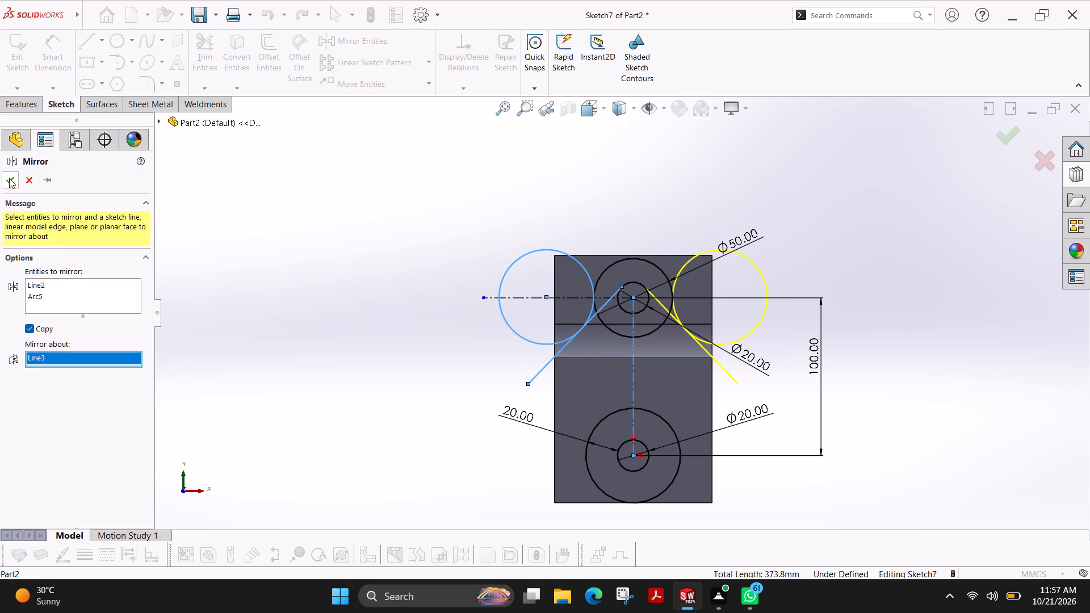
left_click(9, 178)
Move the diameter dimension of the upper 20 mm circle to the clear space above the block.
scroll(765, 341, "down", 3)
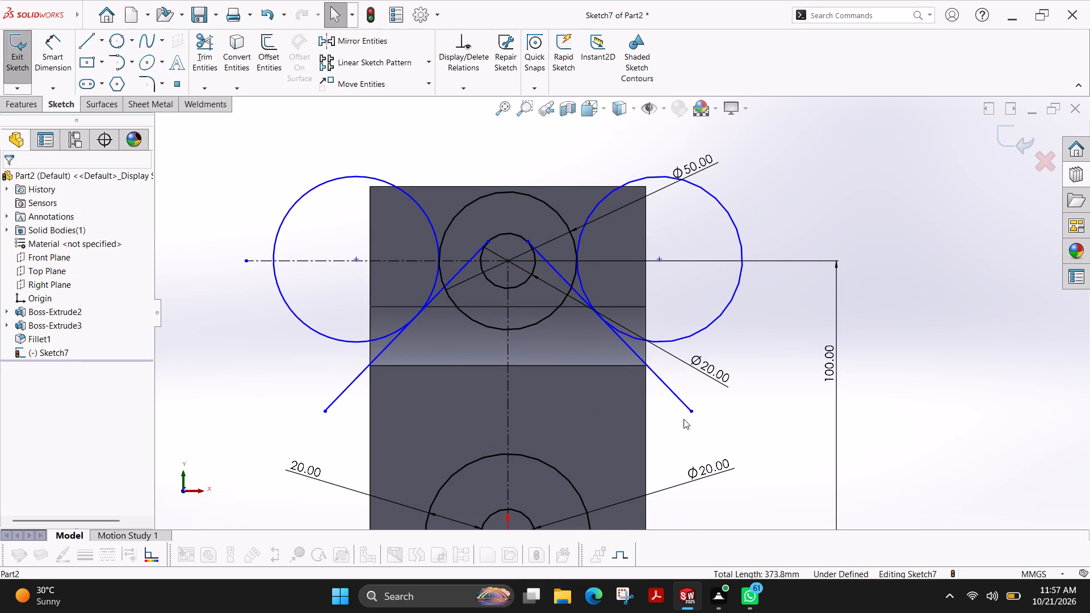
left_click_drag(708, 368, 649, 127)
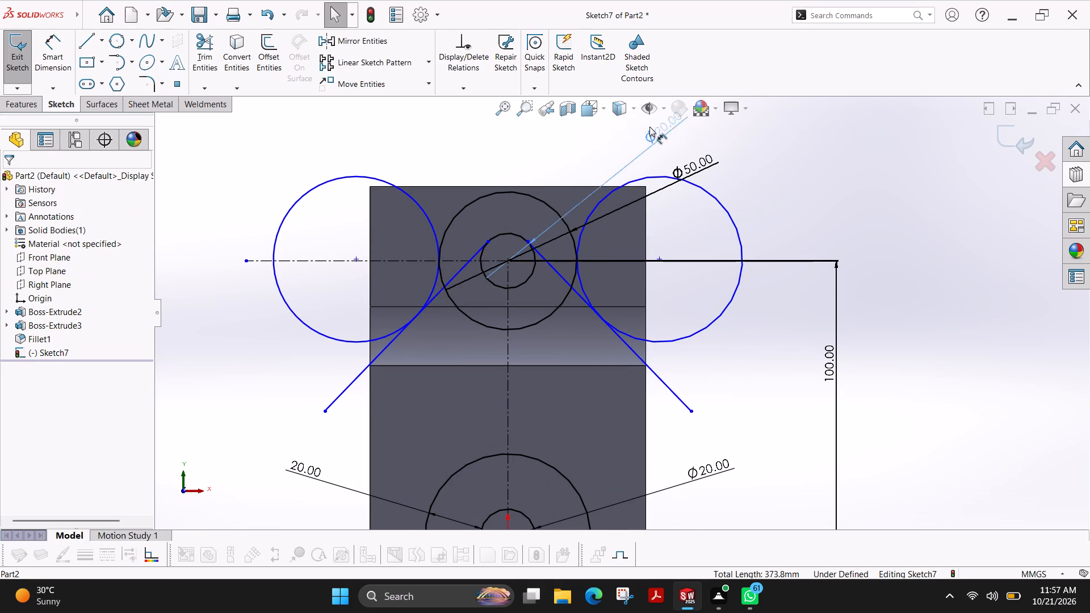
left_click_drag(649, 127, 642, 132)
left_click(16, 179)
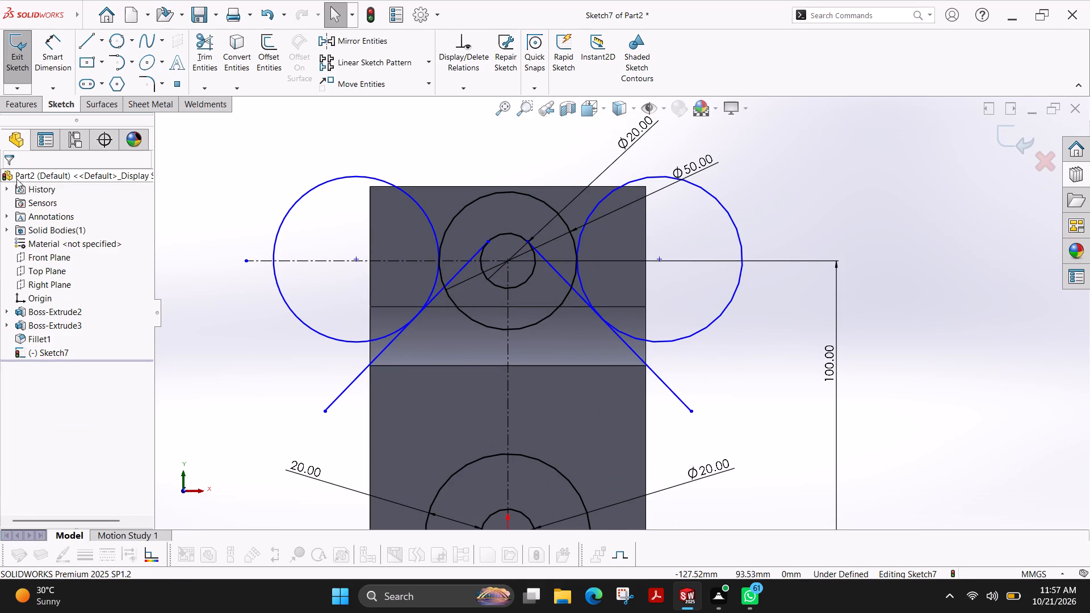
Dimension the original tangent circle on the block's left side with a 60 mm diameter.
scroll(522, 279, "down", 6)
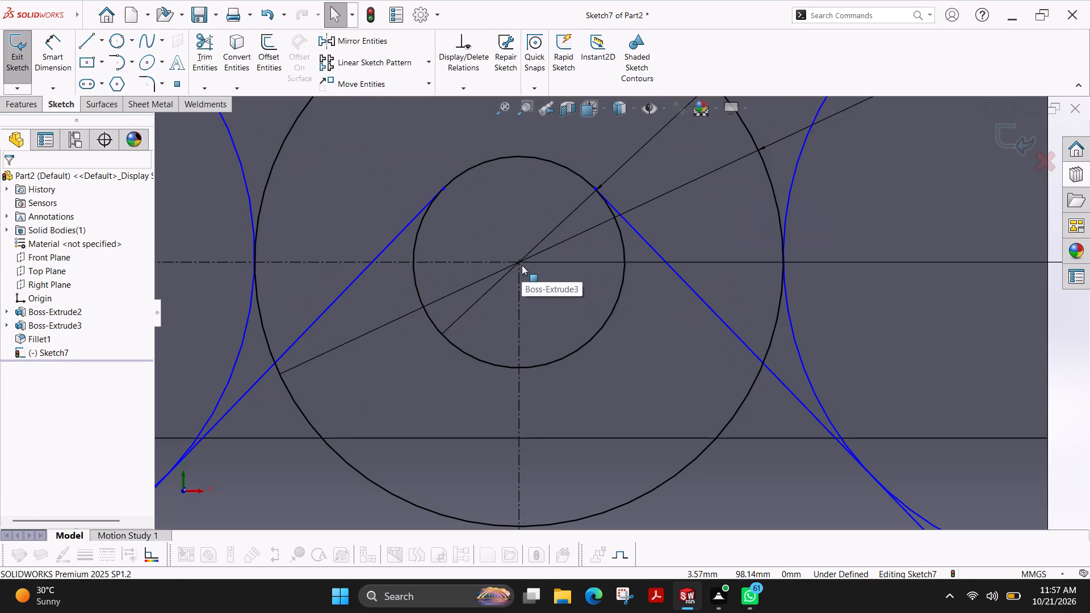
scroll(560, 241, "up", 9)
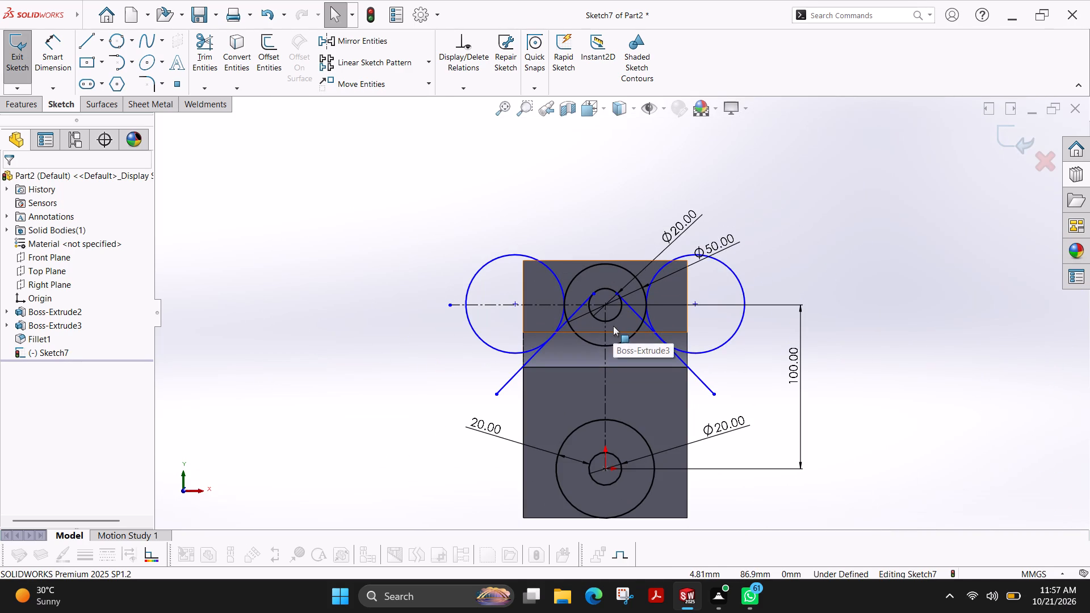
scroll(593, 325, "down", 1)
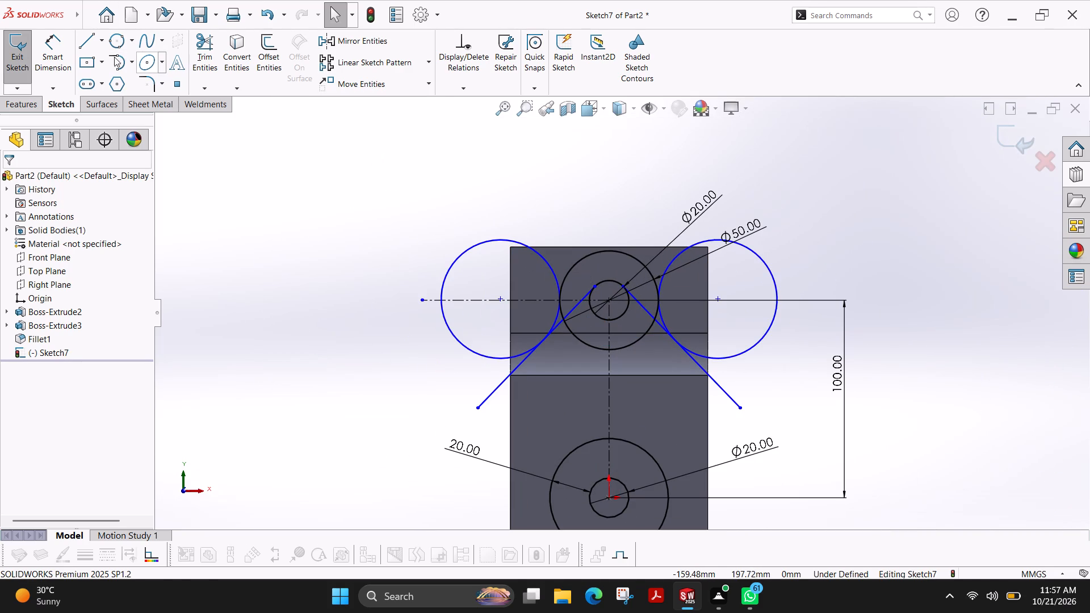
left_click(65, 67)
left_click(483, 245)
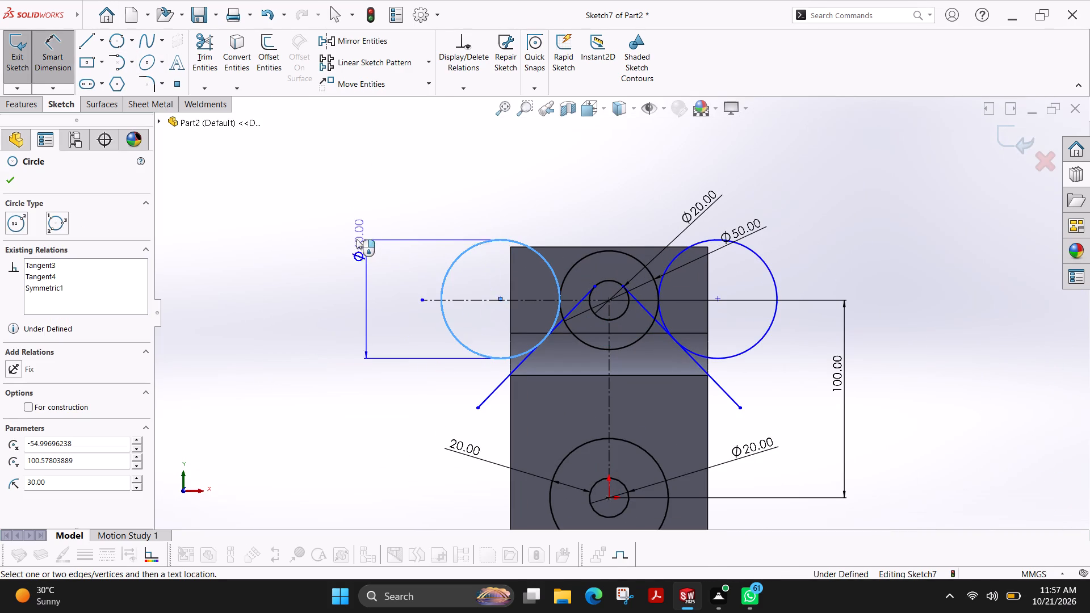
left_click(338, 230)
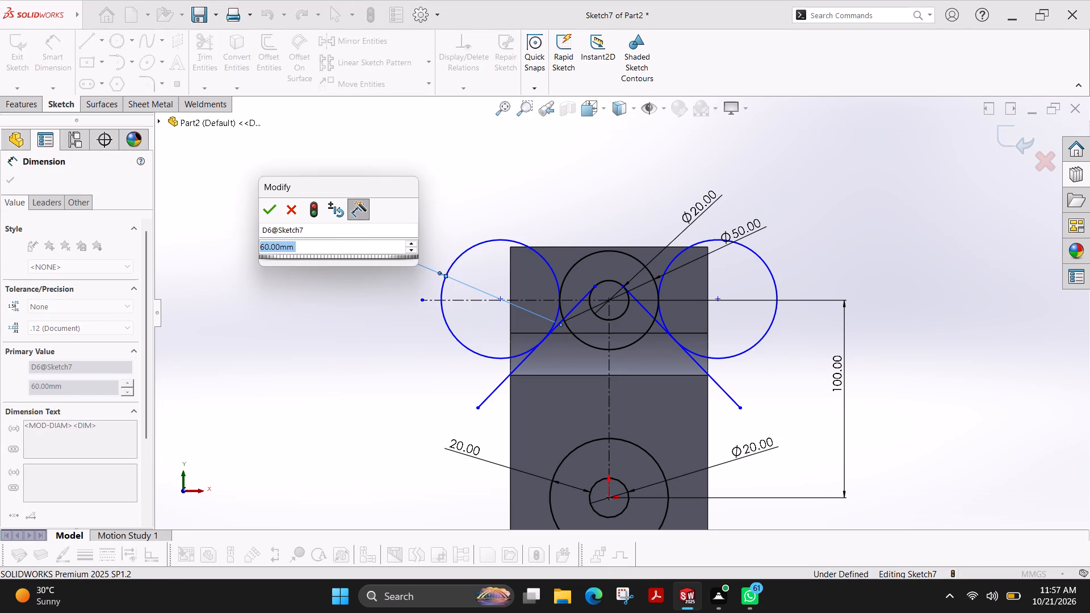
key("Return")
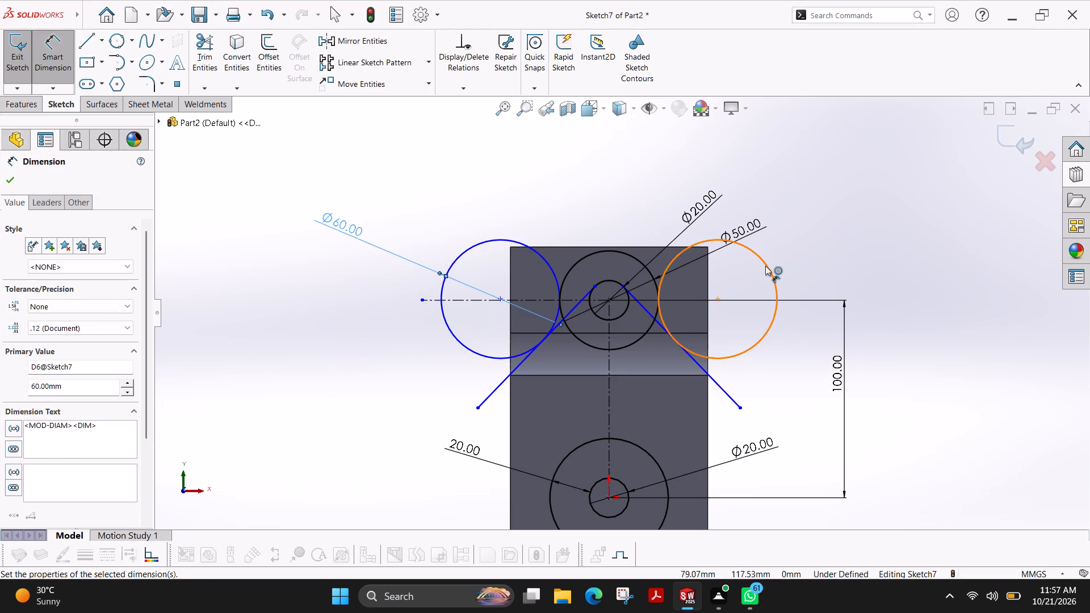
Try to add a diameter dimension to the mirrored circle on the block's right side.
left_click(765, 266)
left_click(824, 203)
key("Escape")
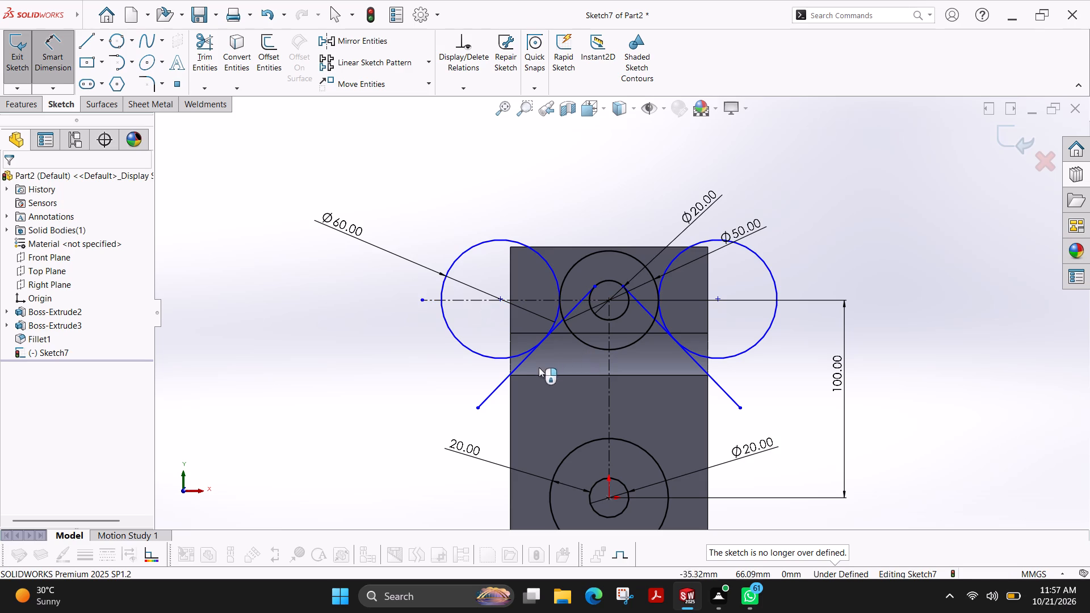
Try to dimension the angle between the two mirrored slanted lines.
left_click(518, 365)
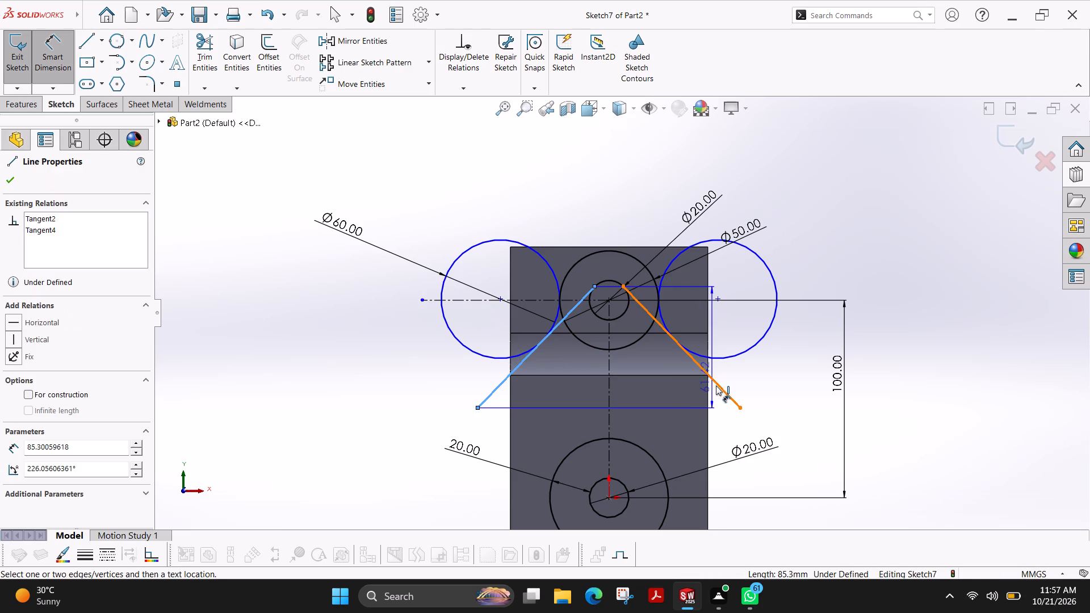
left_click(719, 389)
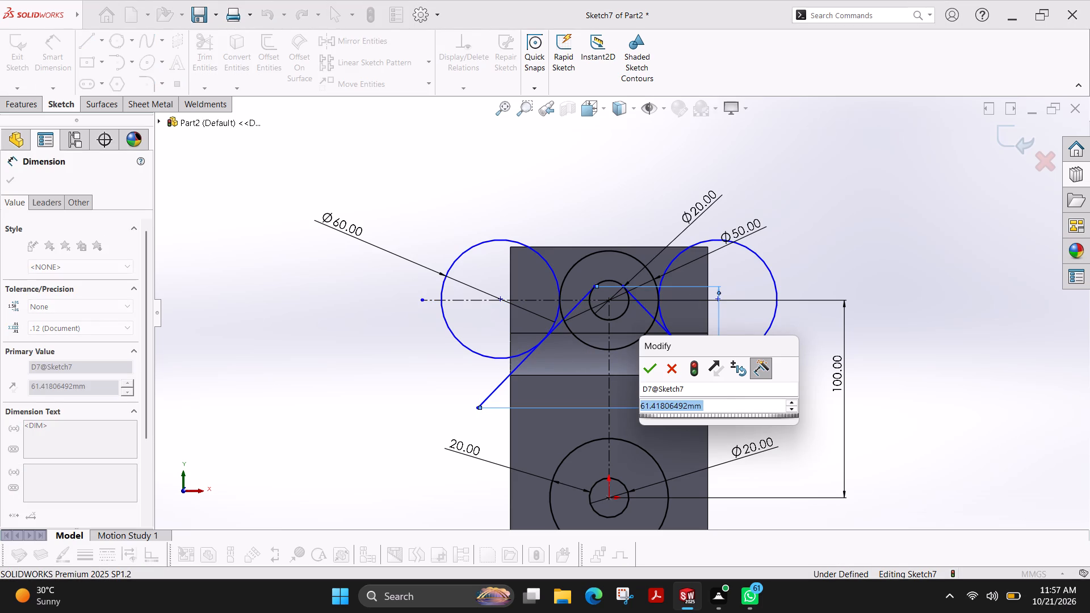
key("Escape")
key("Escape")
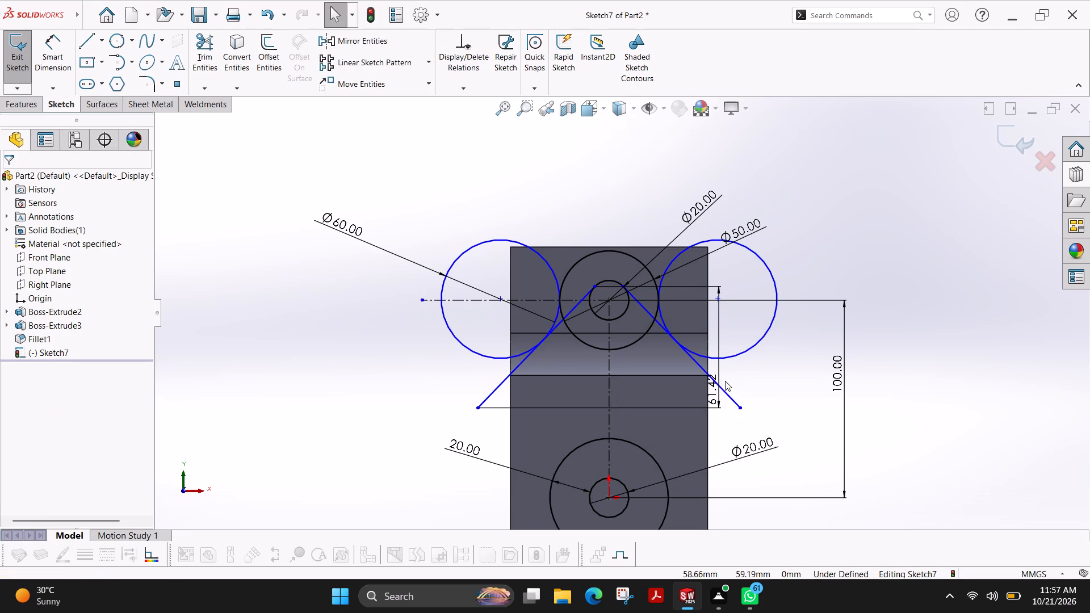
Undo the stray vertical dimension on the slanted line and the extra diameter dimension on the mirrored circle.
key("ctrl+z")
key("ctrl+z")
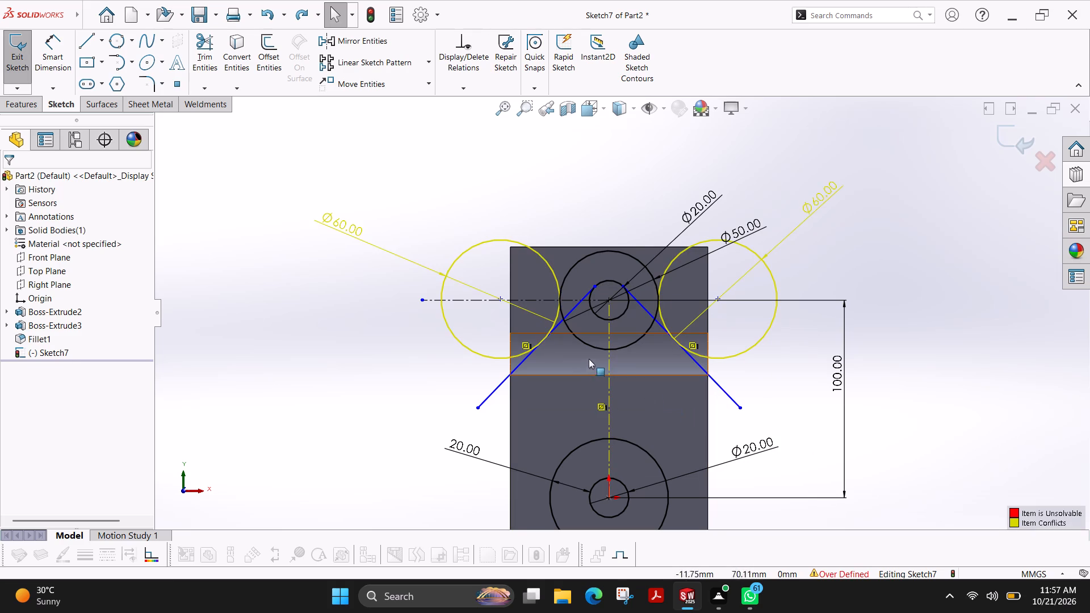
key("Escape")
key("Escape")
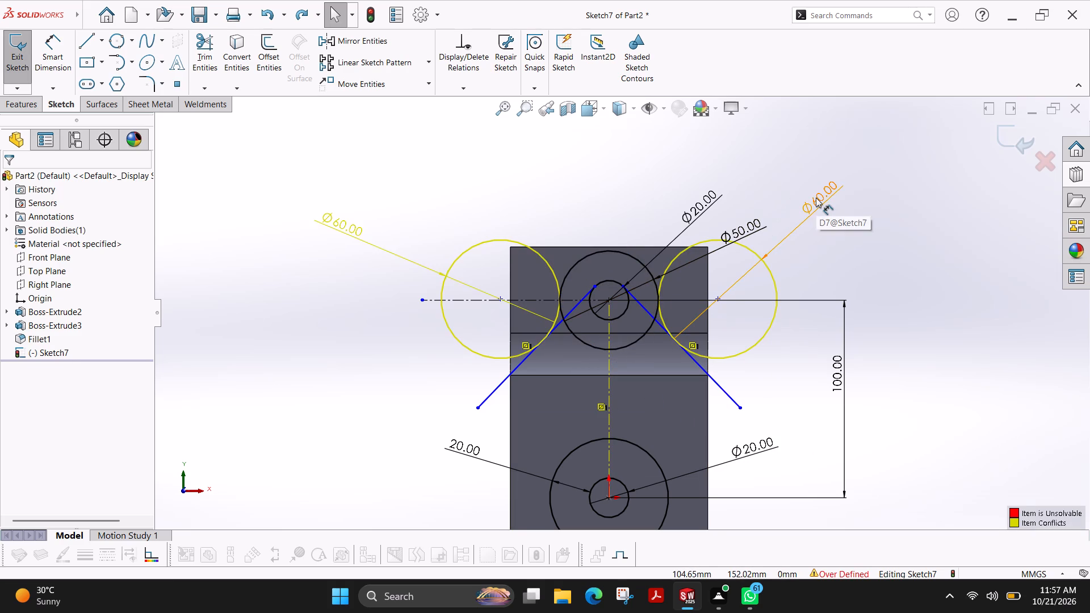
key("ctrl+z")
Dimension the angle between the two mirrored slanted lines and set it to 90°.
left_click(49, 37)
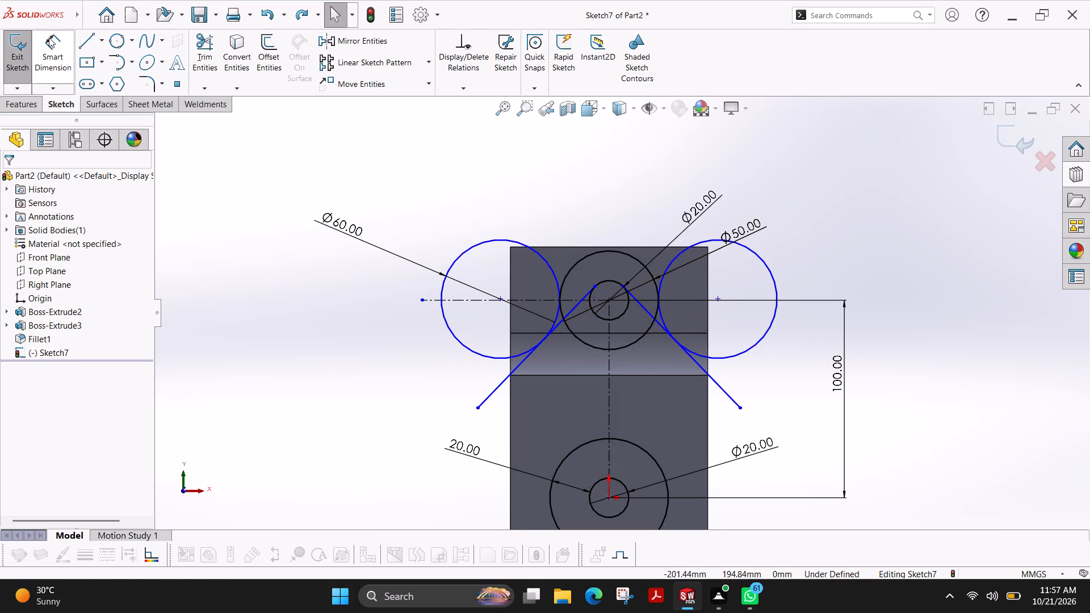
left_click(490, 398)
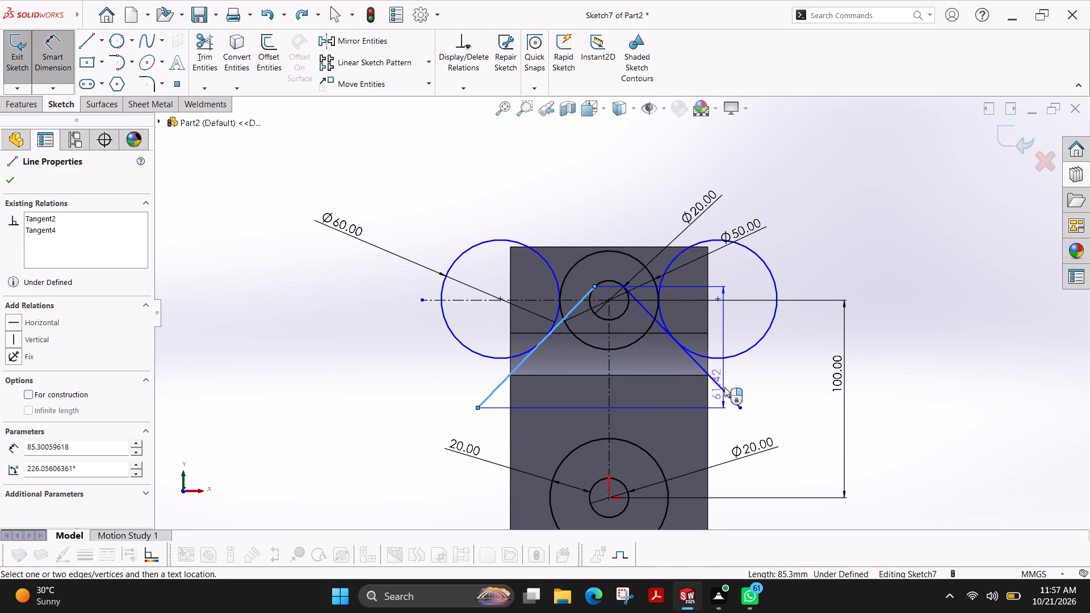
left_click(730, 397)
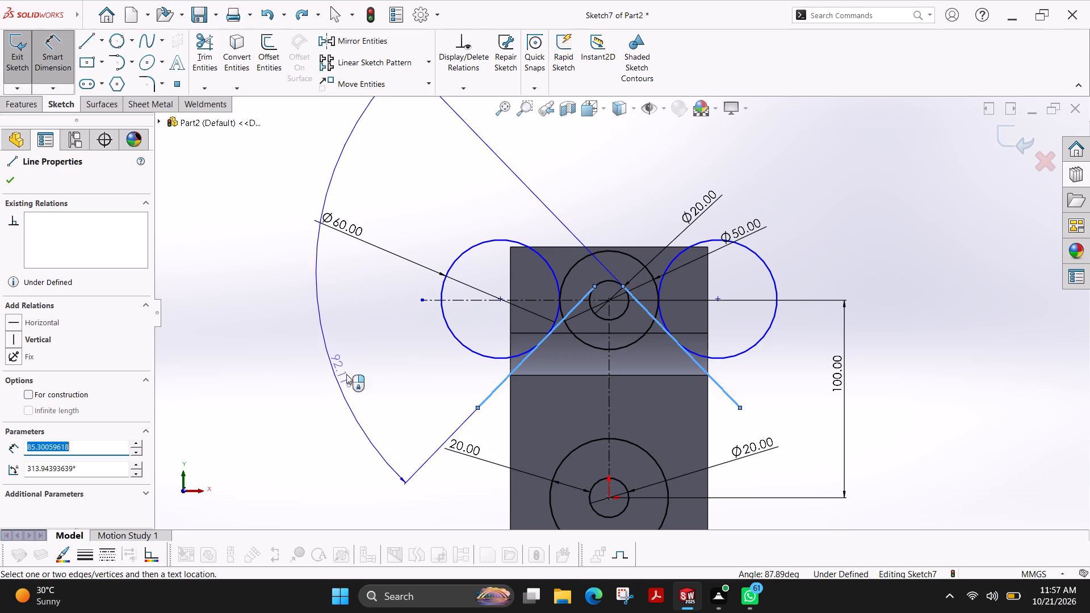
left_click(634, 396)
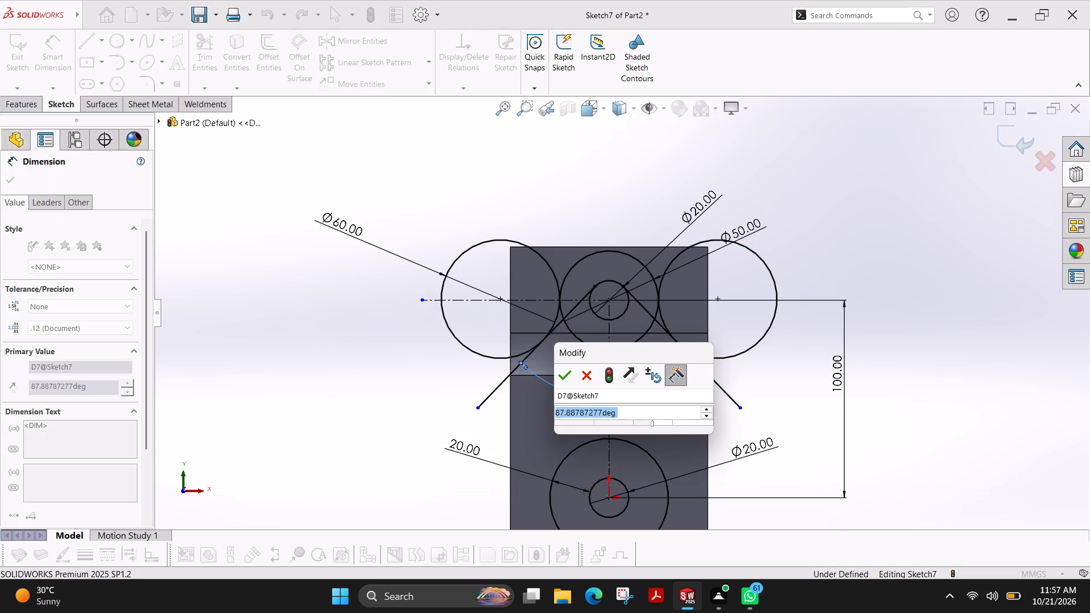
type("90")
key("Return")
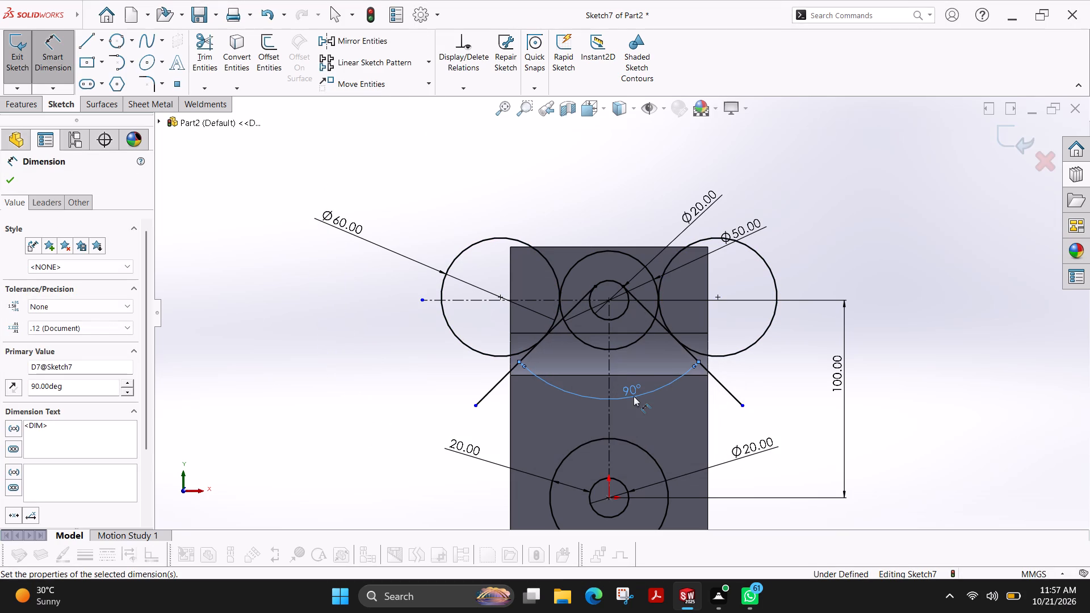
Add a driven angle dimension between the left slanted line and the vertical construction line.
left_click(530, 353)
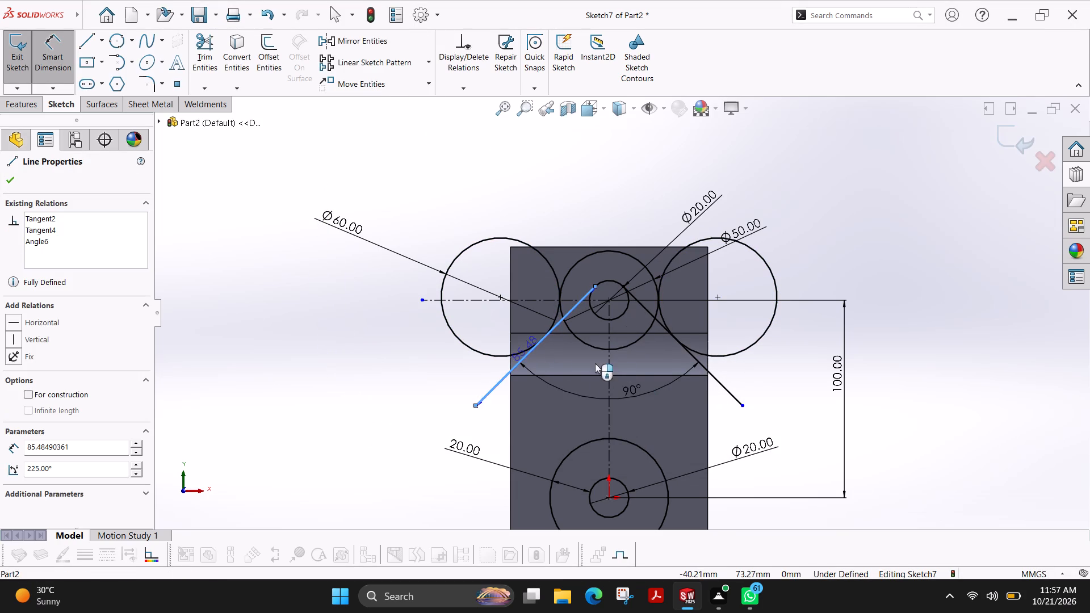
left_click(609, 370)
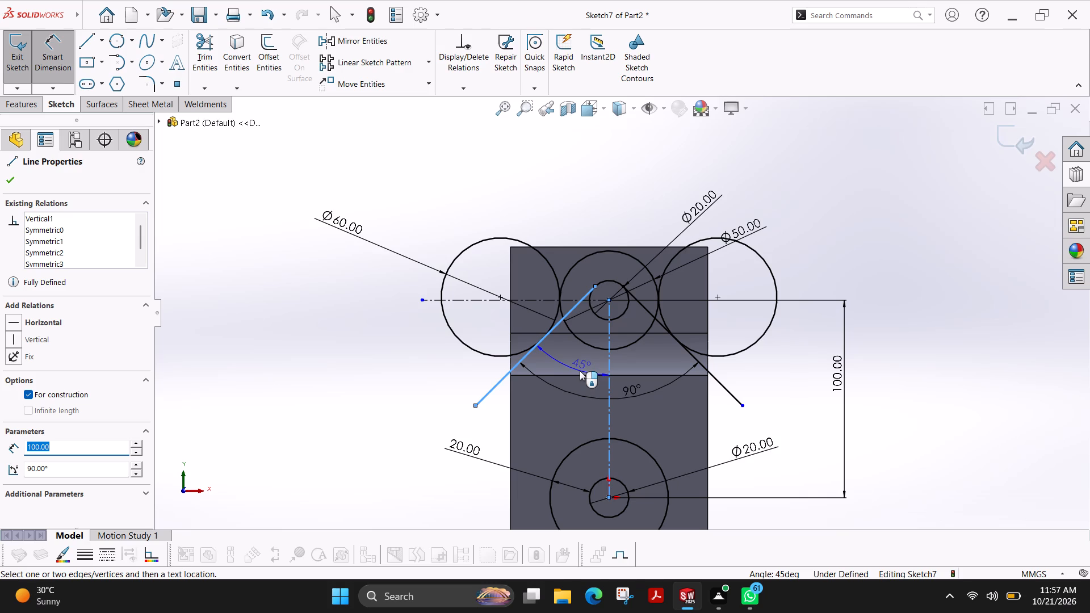
left_click(580, 367)
key("Return")
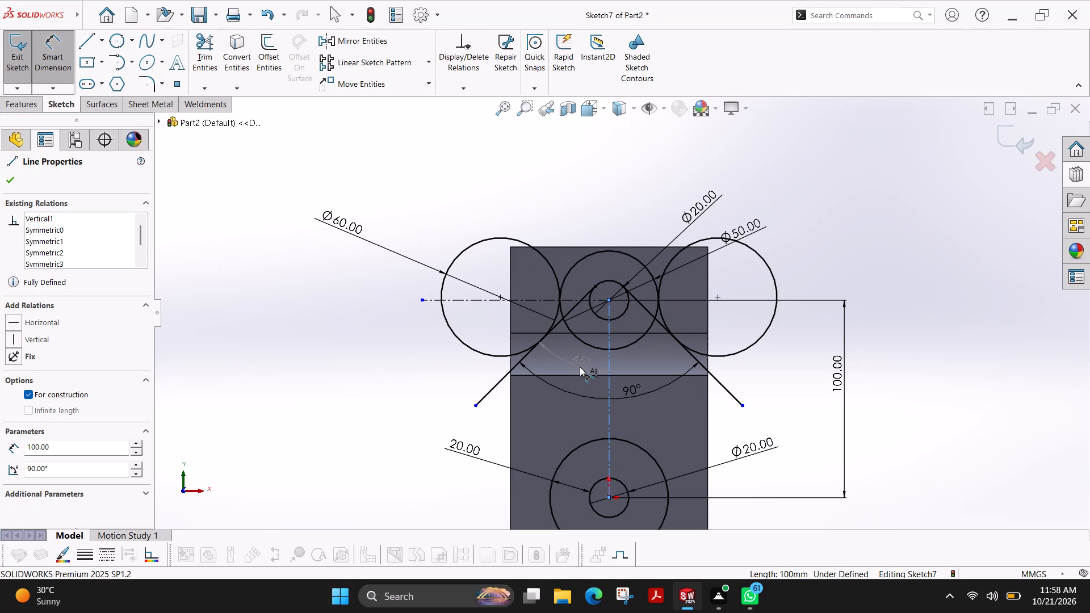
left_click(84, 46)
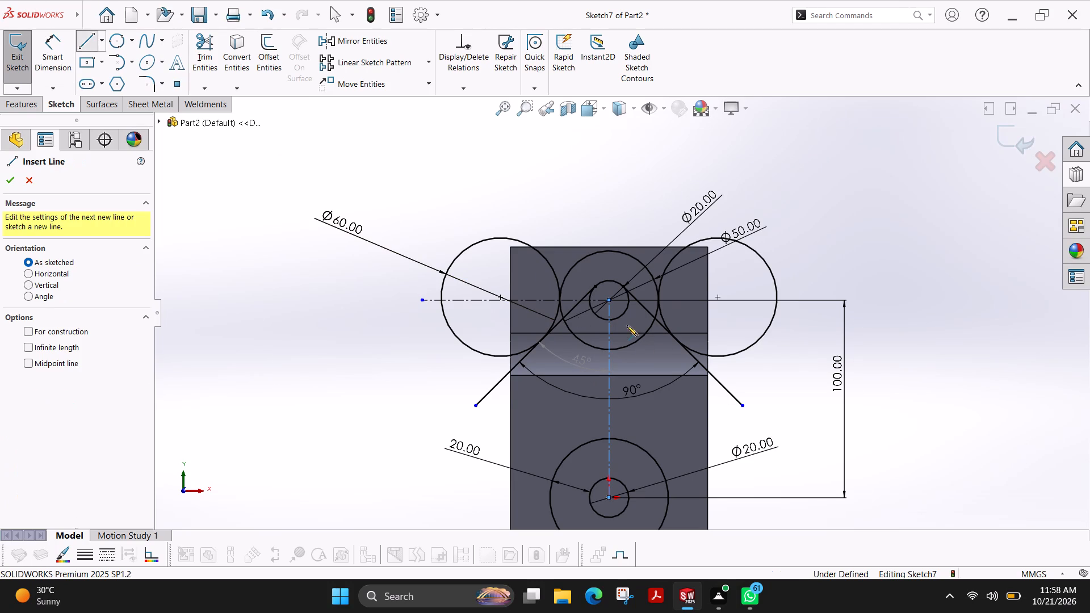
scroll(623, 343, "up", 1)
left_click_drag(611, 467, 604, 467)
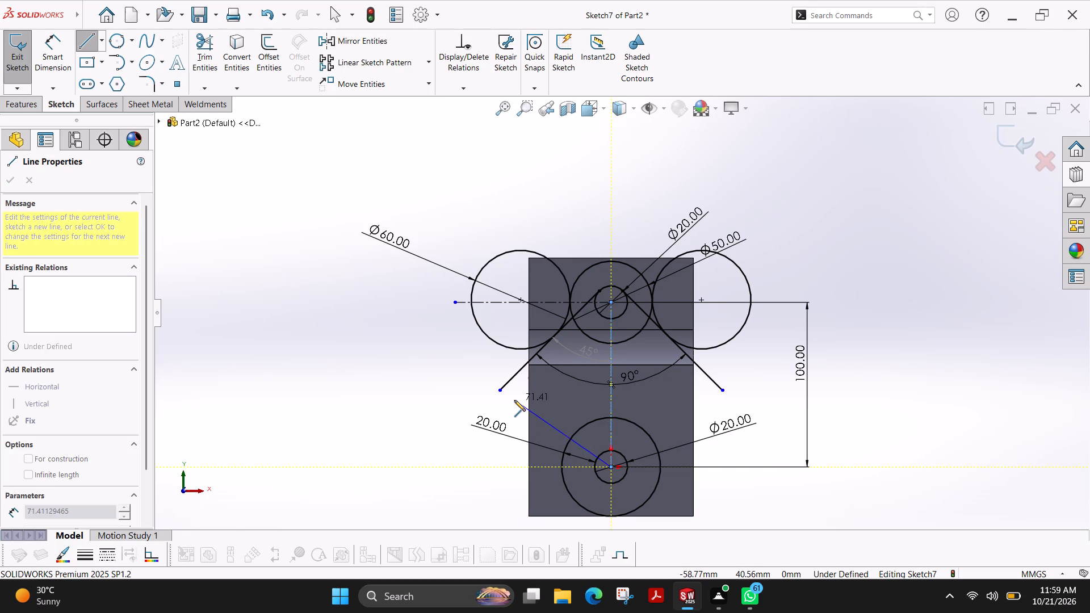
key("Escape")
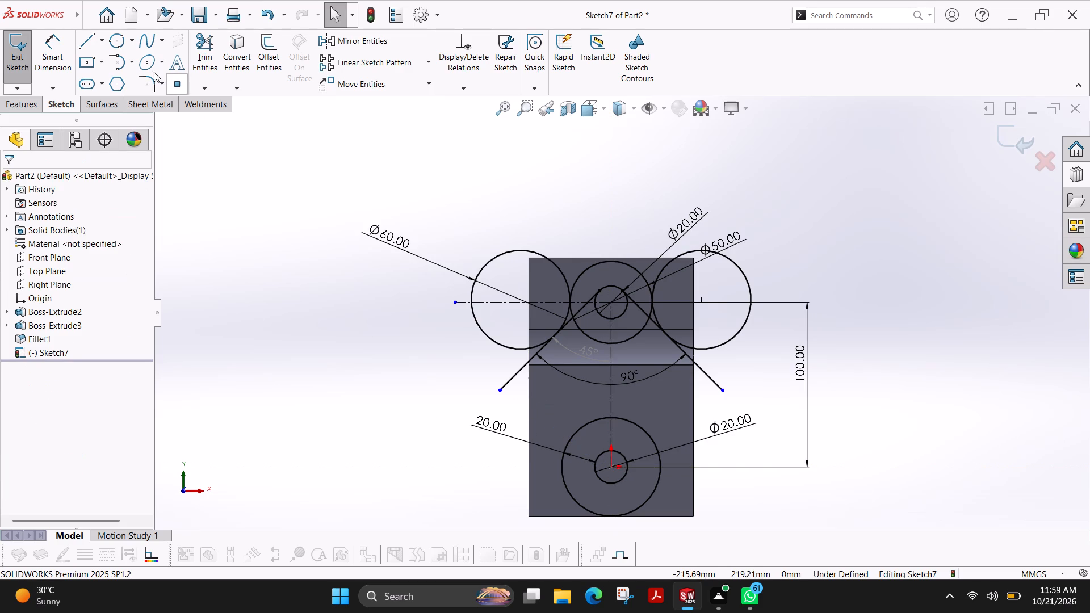
Sketch a slanted line about 65 mm long from the lower-left of the lower outer circle up past the block's left edge.
left_click(94, 46)
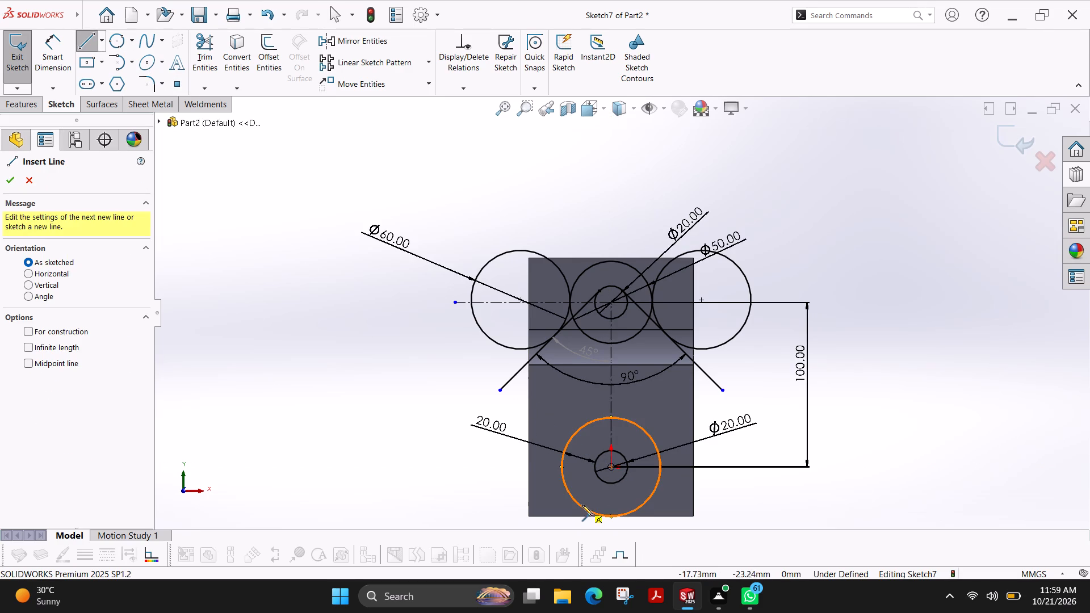
left_click_drag(581, 504, 567, 494)
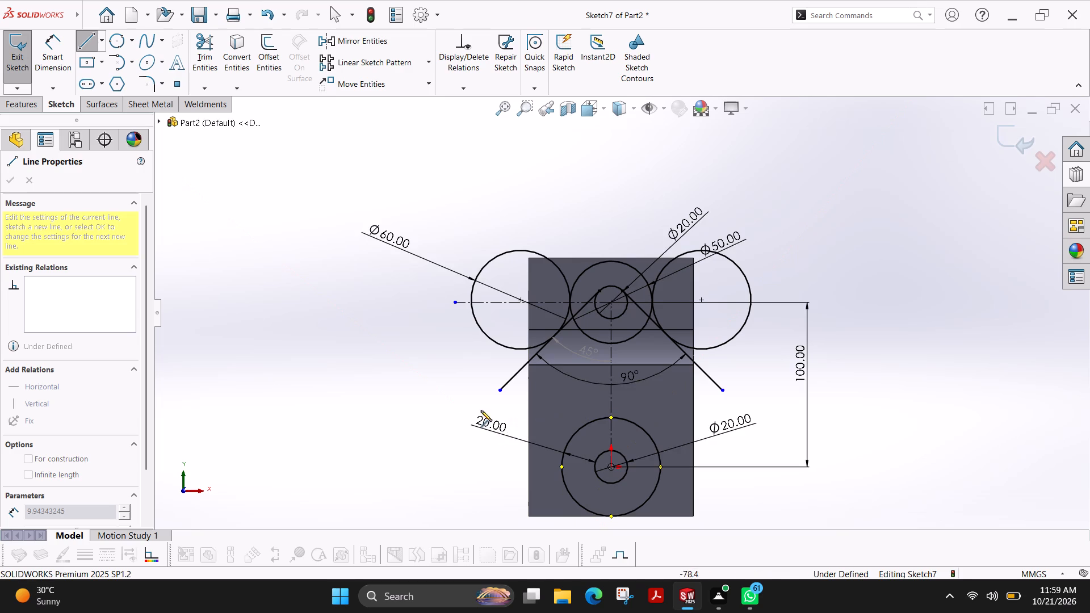
left_click(590, 511)
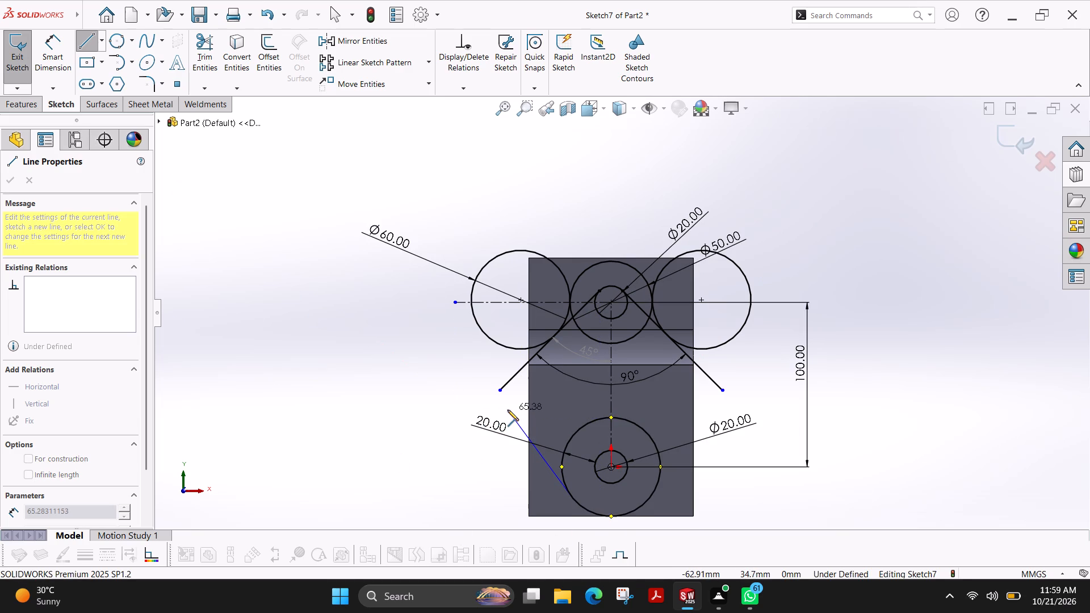
left_click(508, 410)
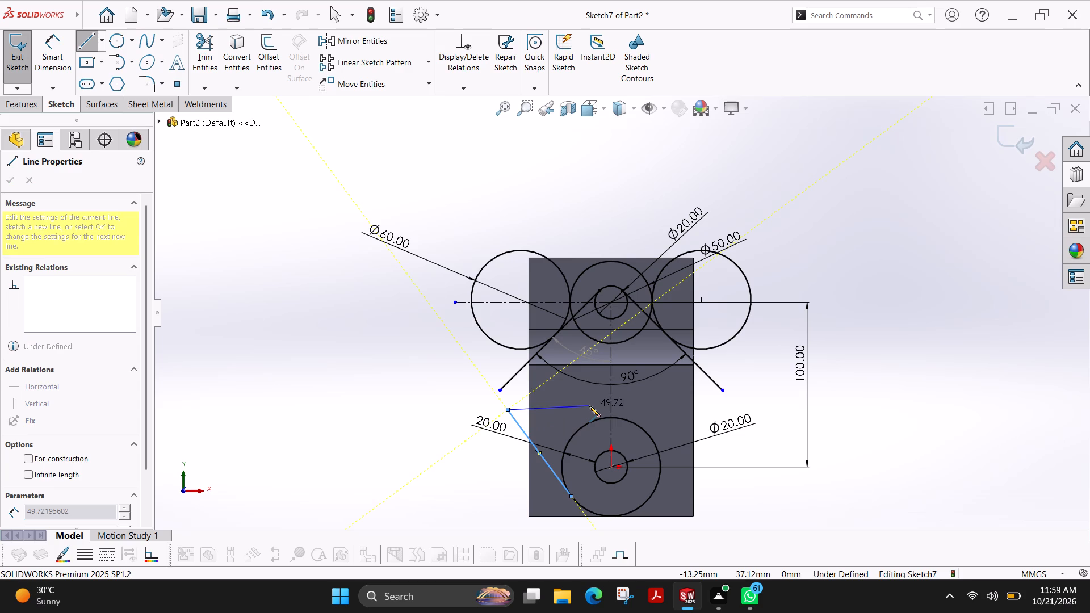
key("Escape")
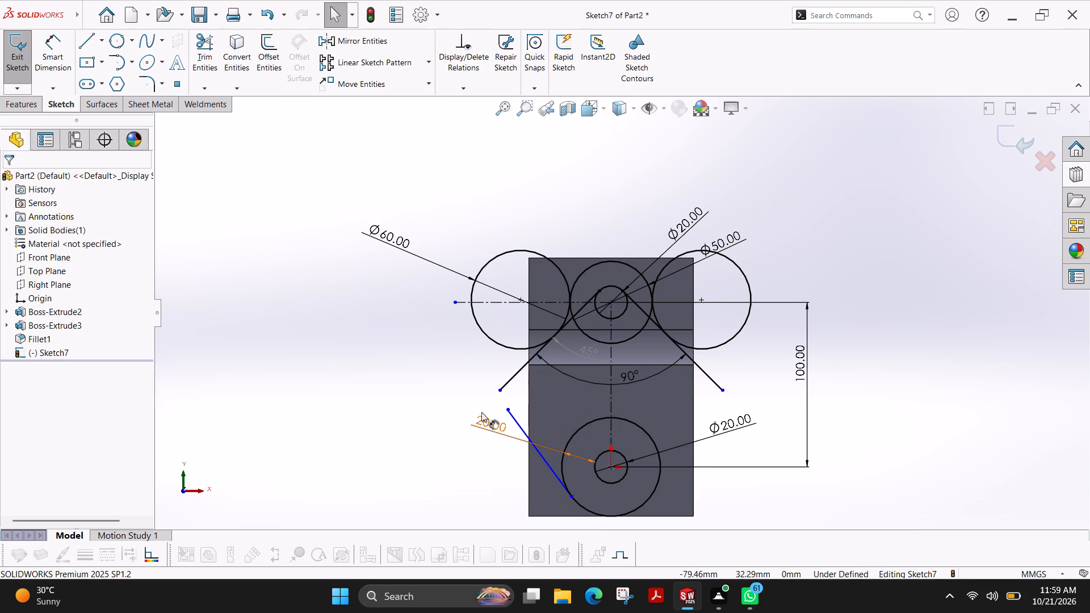
Extend the upper end of the lower slanted line up and outward beyond the block, making it about 108 mm long.
left_click_drag(506, 410, 468, 359)
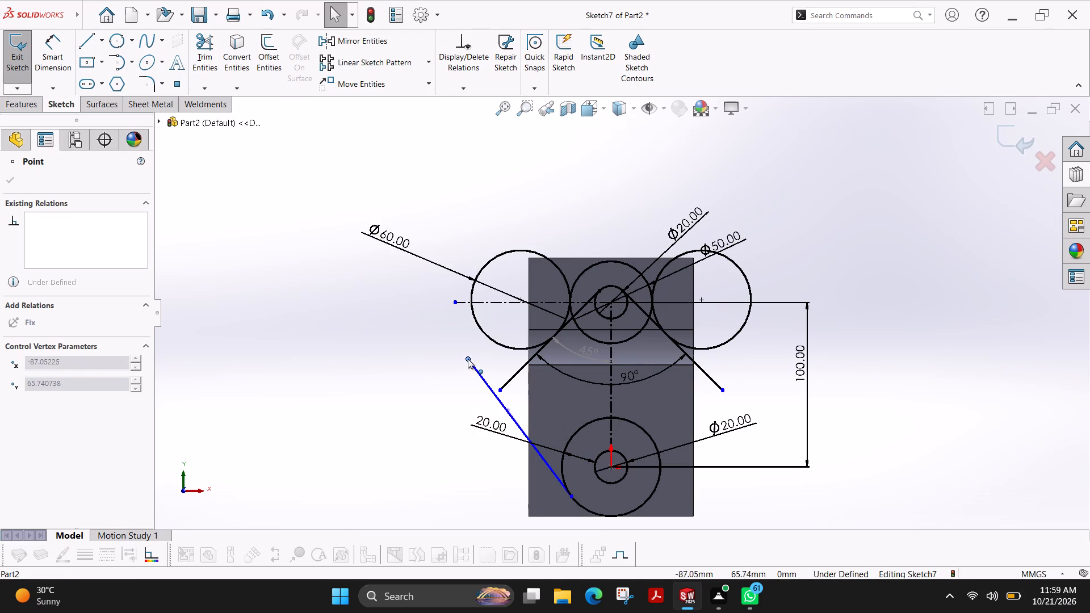
left_click_drag(468, 359, 464, 355)
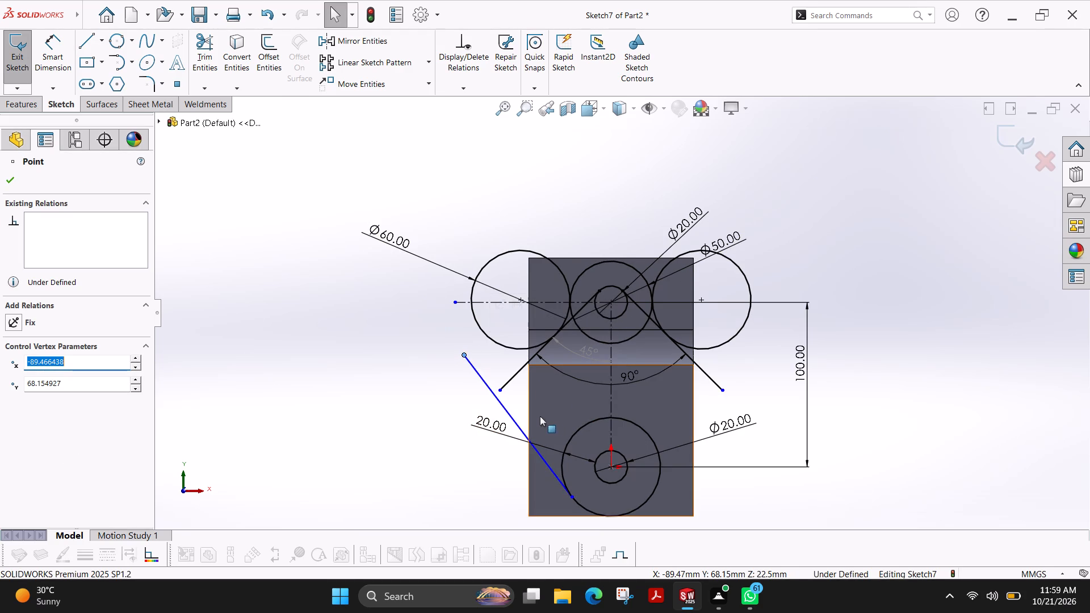
key("Escape")
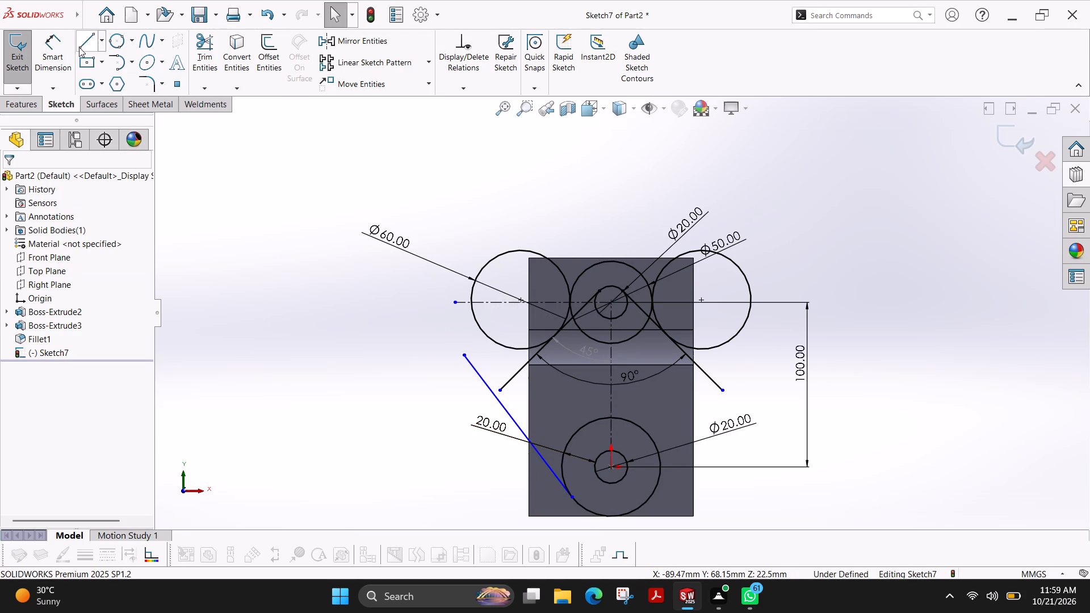
Mirror the lengthened lower slanted line about the vertical construction line, keeping the original.
left_click(355, 46)
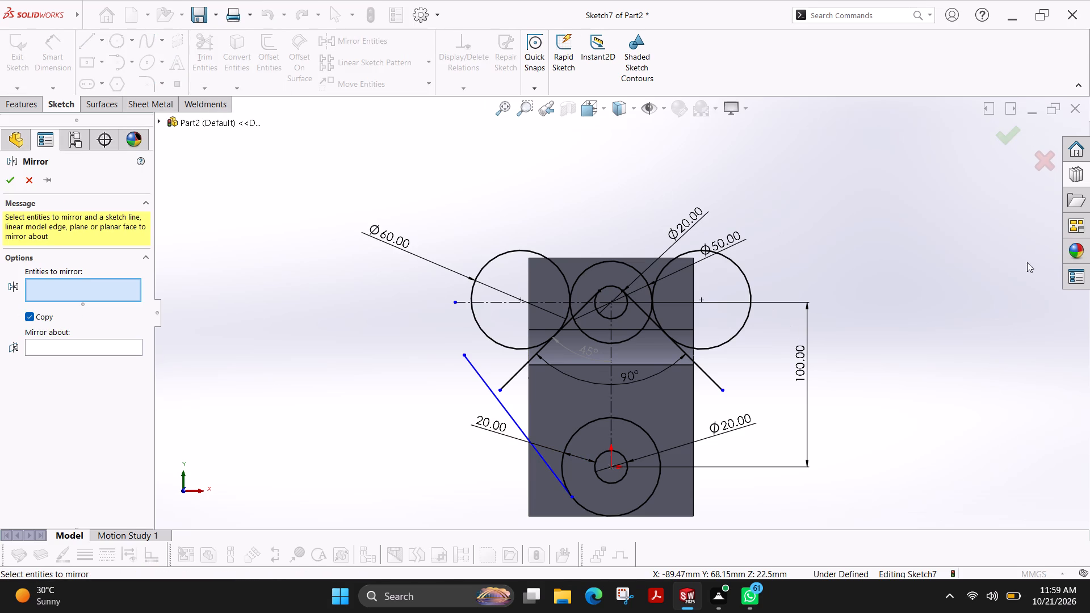
left_click(510, 416)
left_click(90, 344)
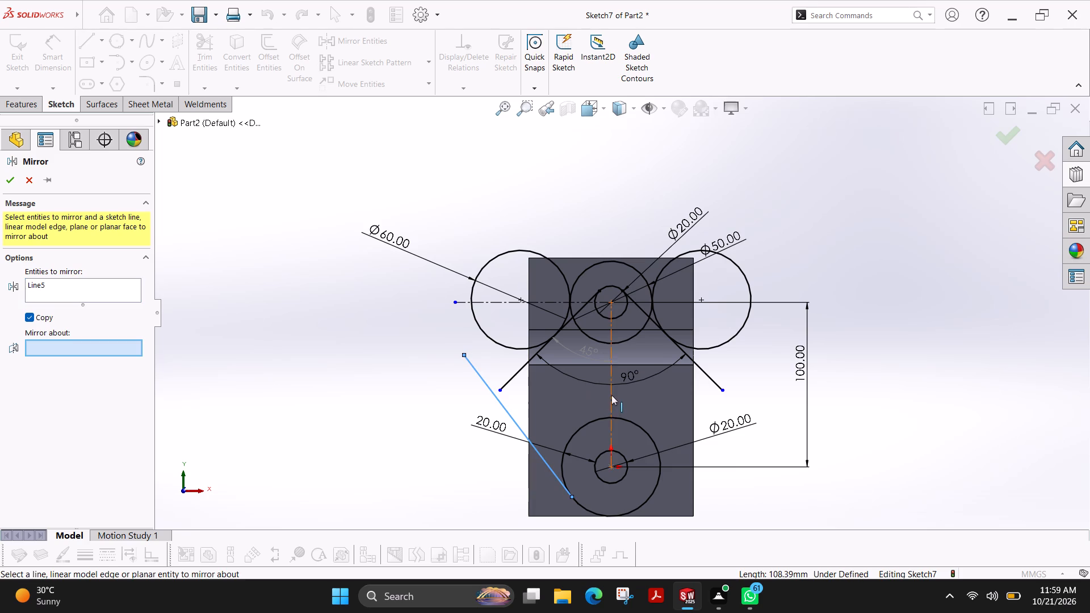
left_click(610, 401)
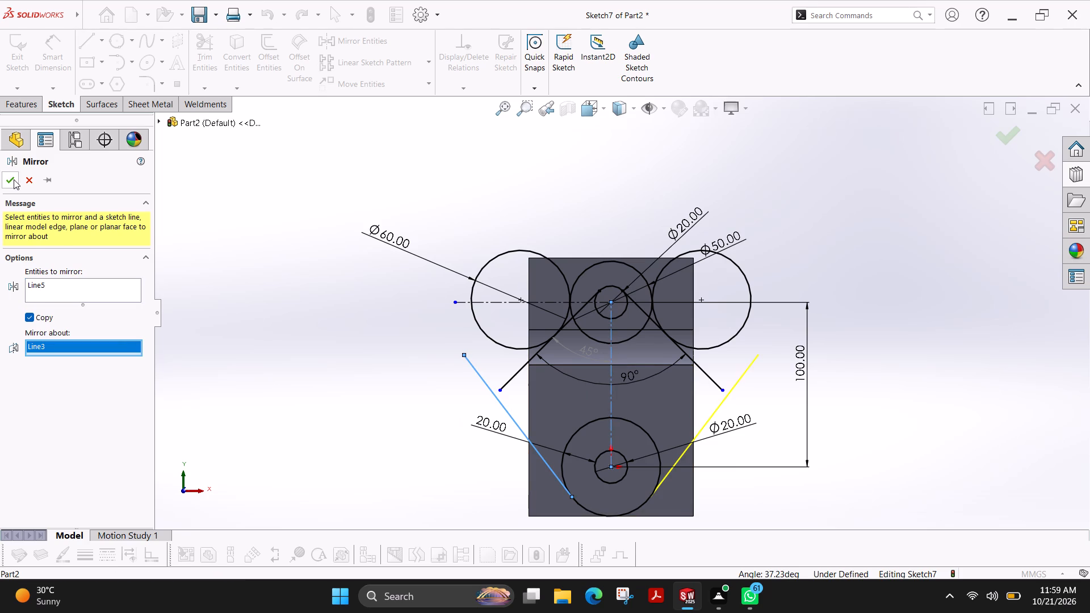
left_click(14, 179)
Dimension the angle between the two mirrored lower slanted lines and set it to 60°.
left_click(57, 65)
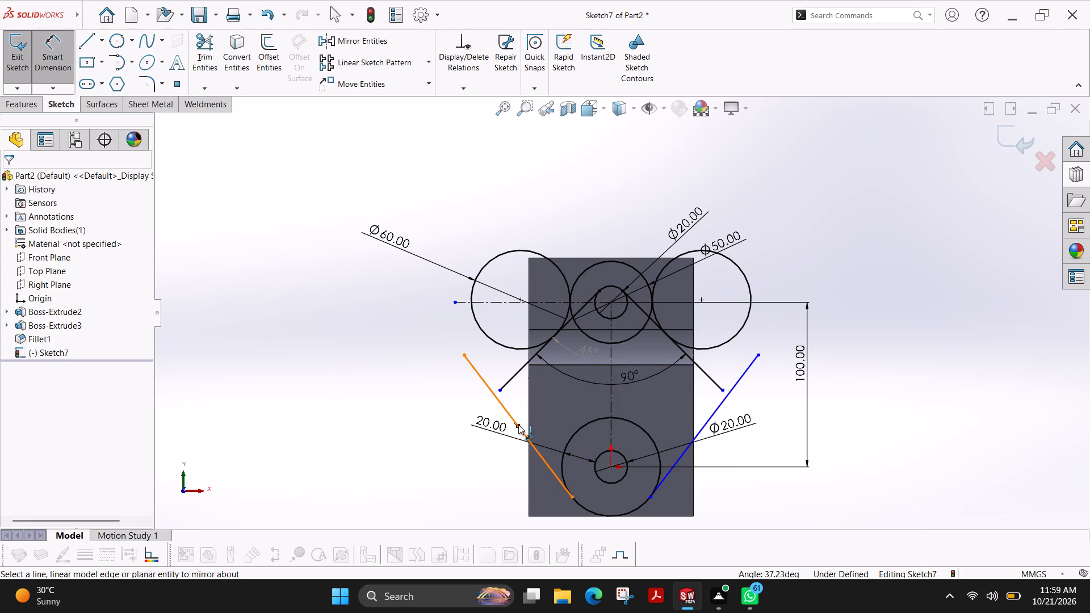
left_click(518, 425)
left_click(718, 408)
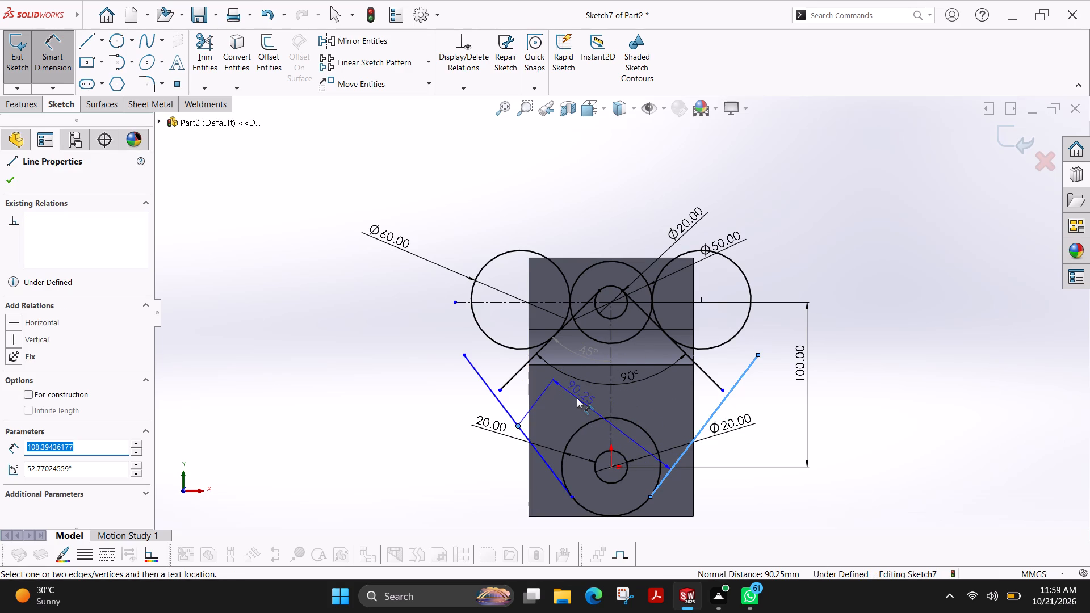
key("Escape")
key("Escape")
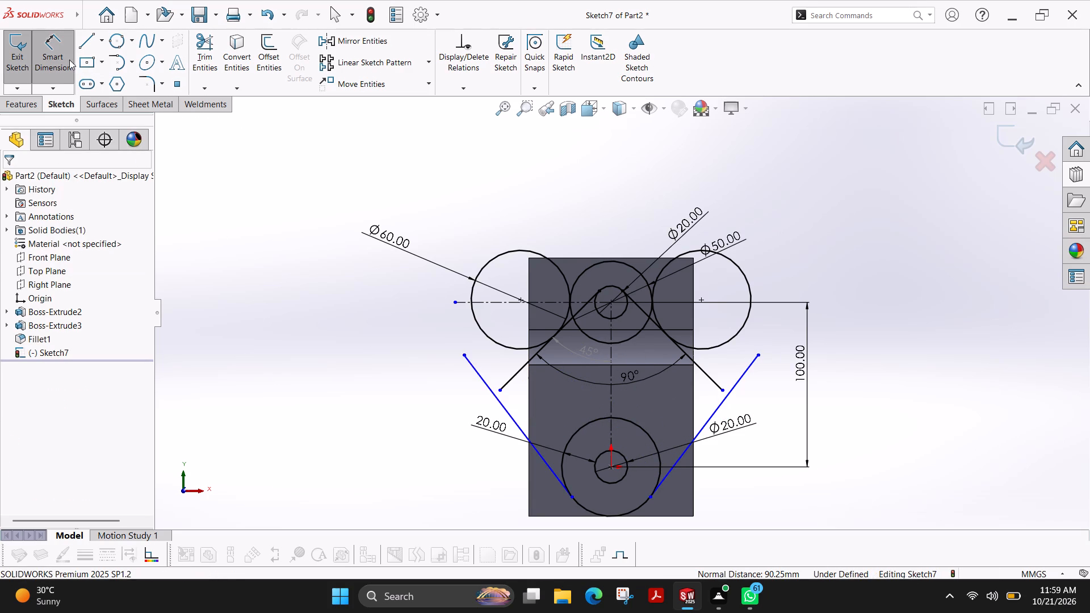
left_click(723, 402)
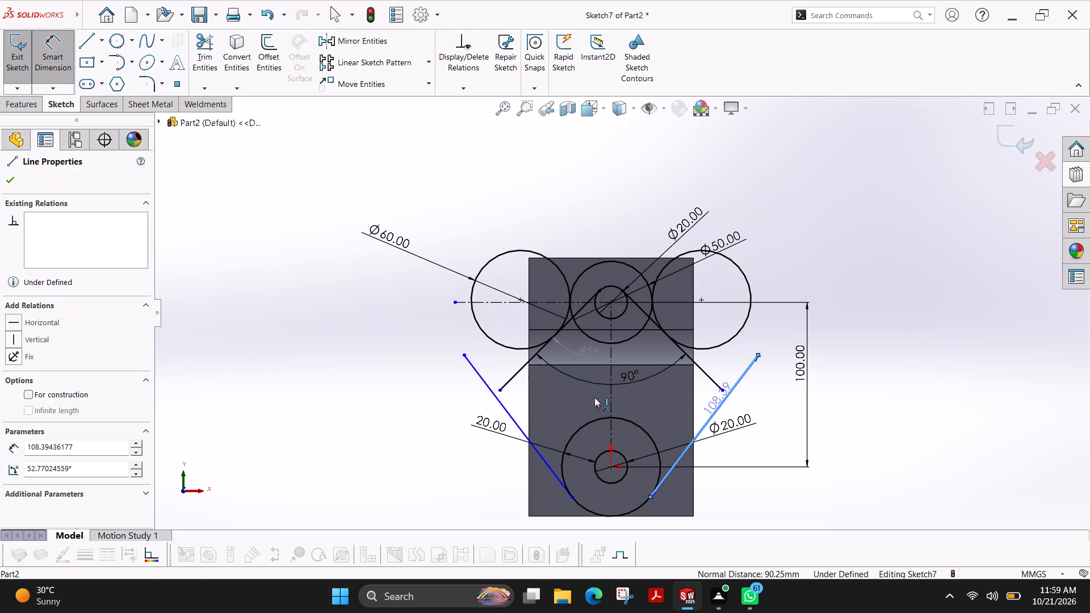
left_click(515, 422)
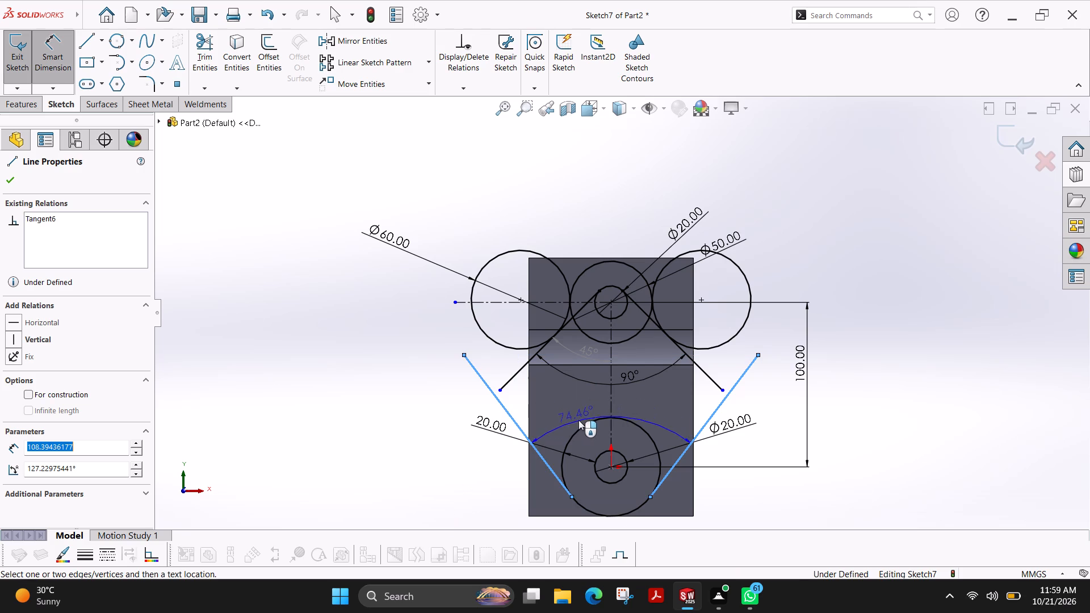
left_click(573, 415)
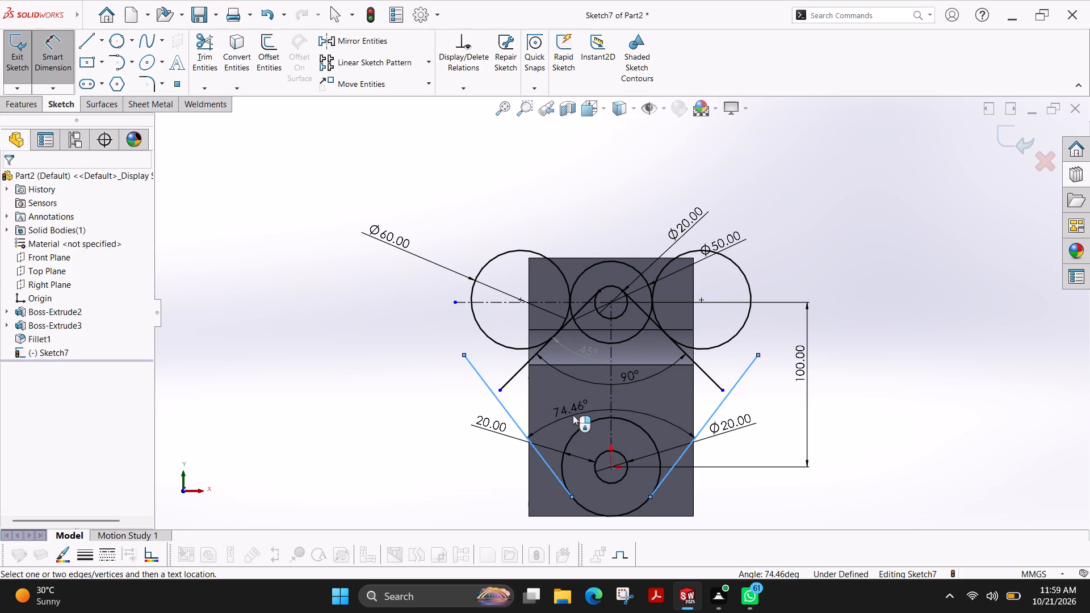
type("60")
key("Return")
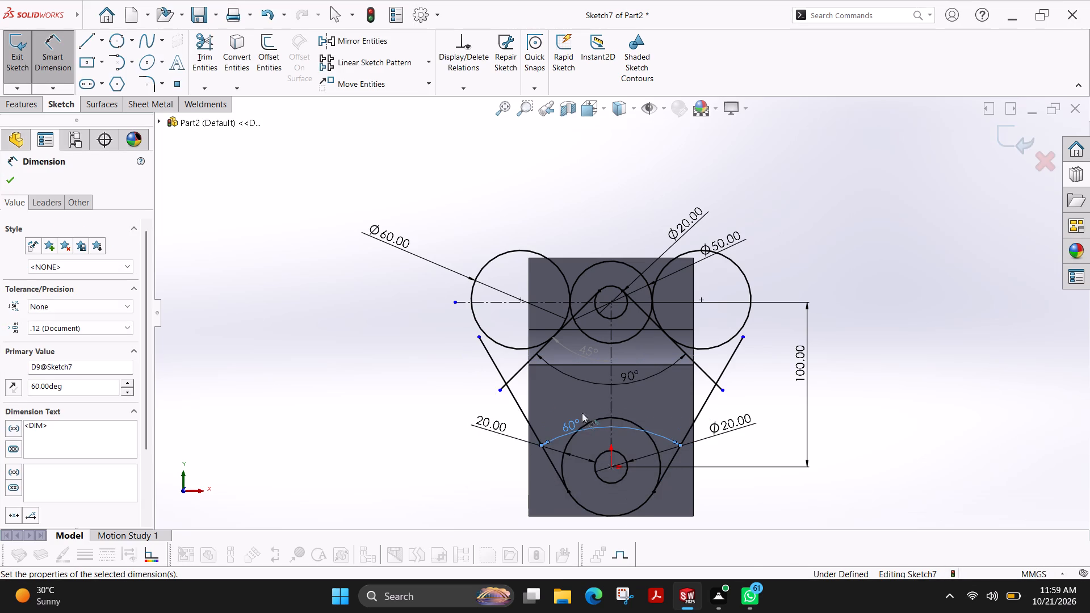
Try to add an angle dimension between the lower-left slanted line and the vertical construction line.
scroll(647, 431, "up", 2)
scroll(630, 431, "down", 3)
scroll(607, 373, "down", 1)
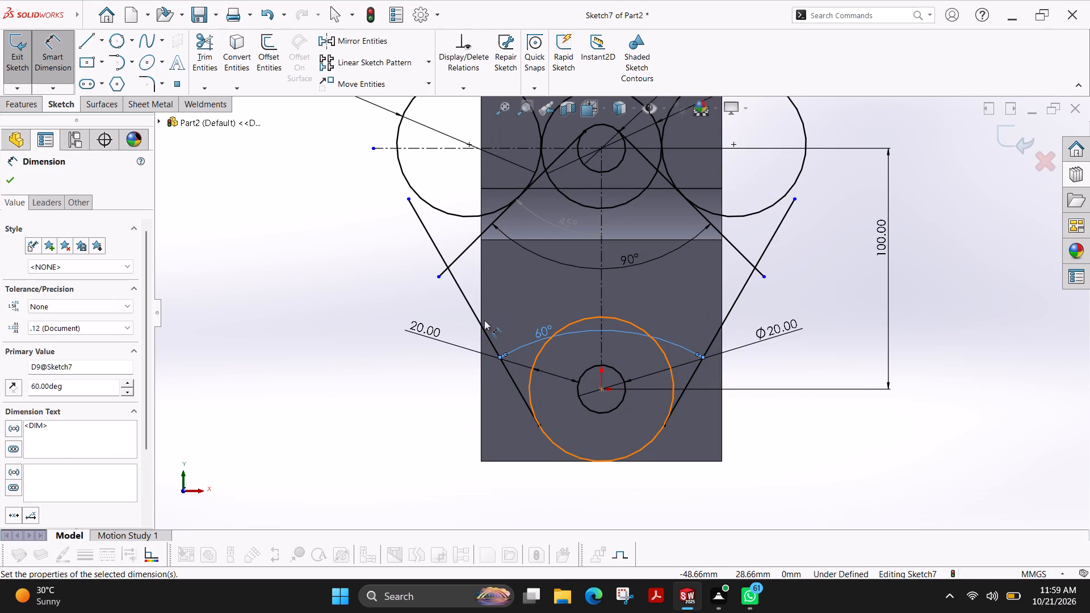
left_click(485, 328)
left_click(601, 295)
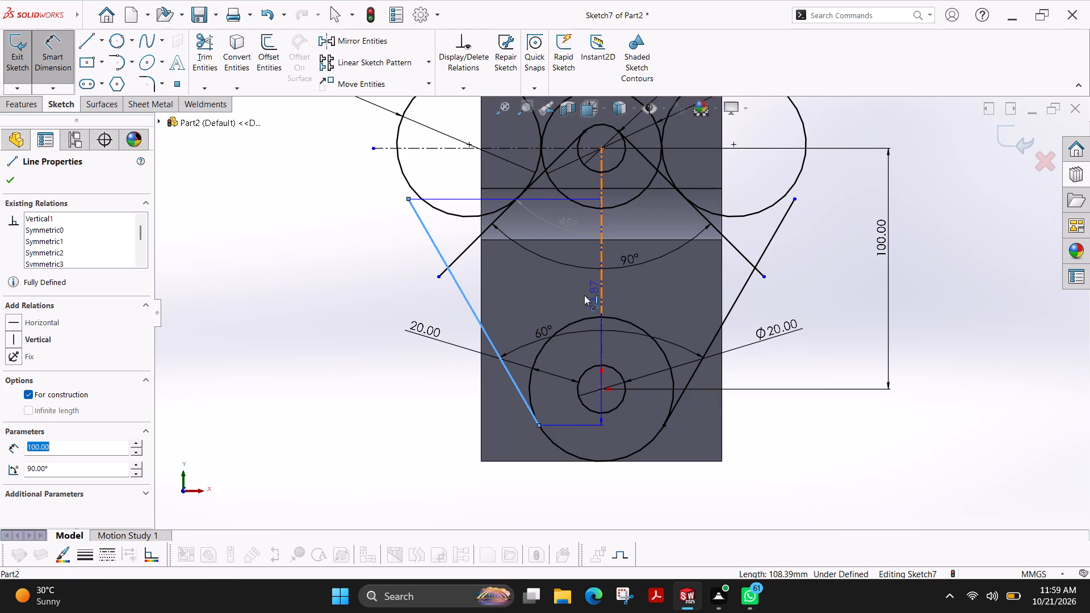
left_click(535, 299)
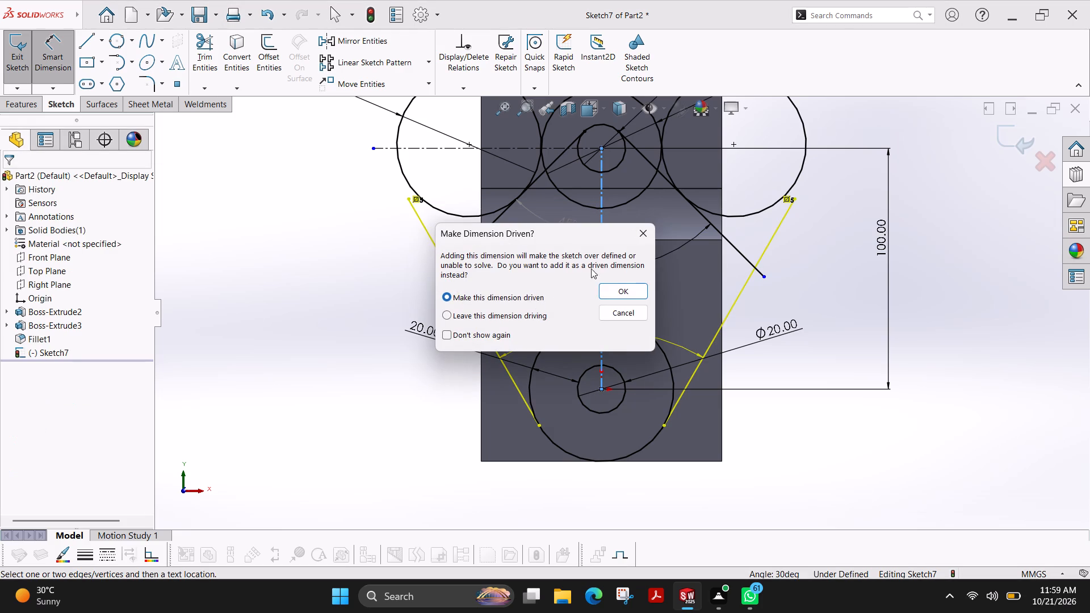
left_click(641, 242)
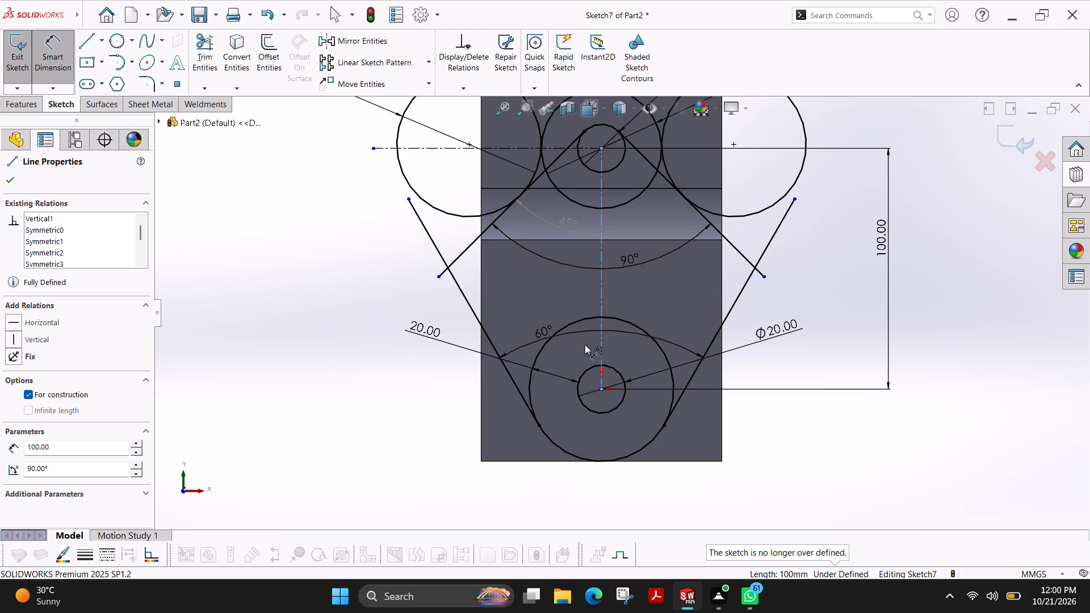
Sketch a perimeter circle tangent to the two crossing slanted lines at the block's left edge, with a radius of 10 mm.
left_click(115, 43)
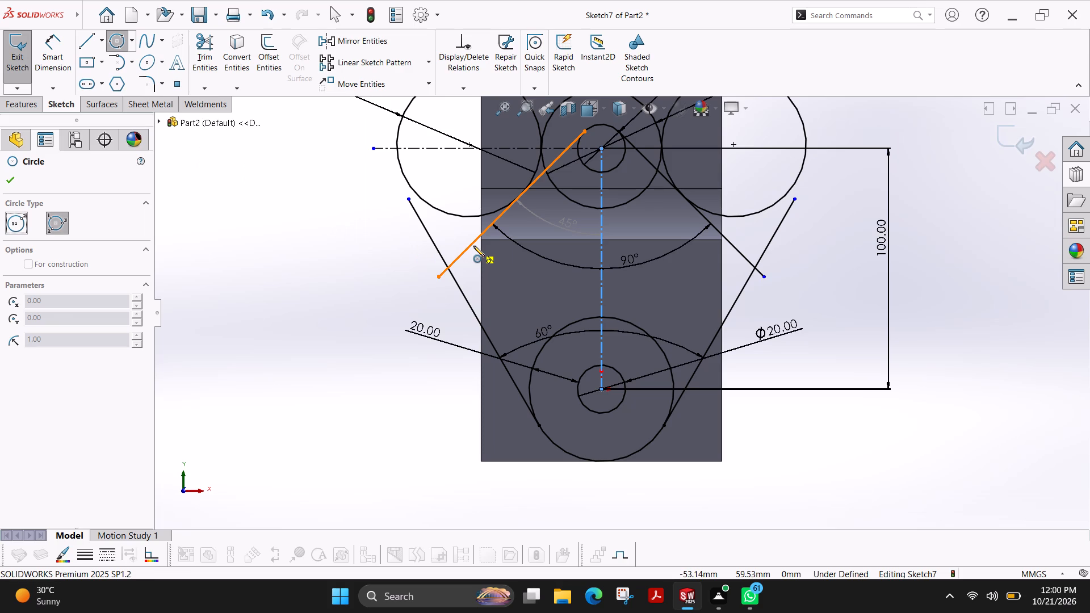
left_click(473, 246)
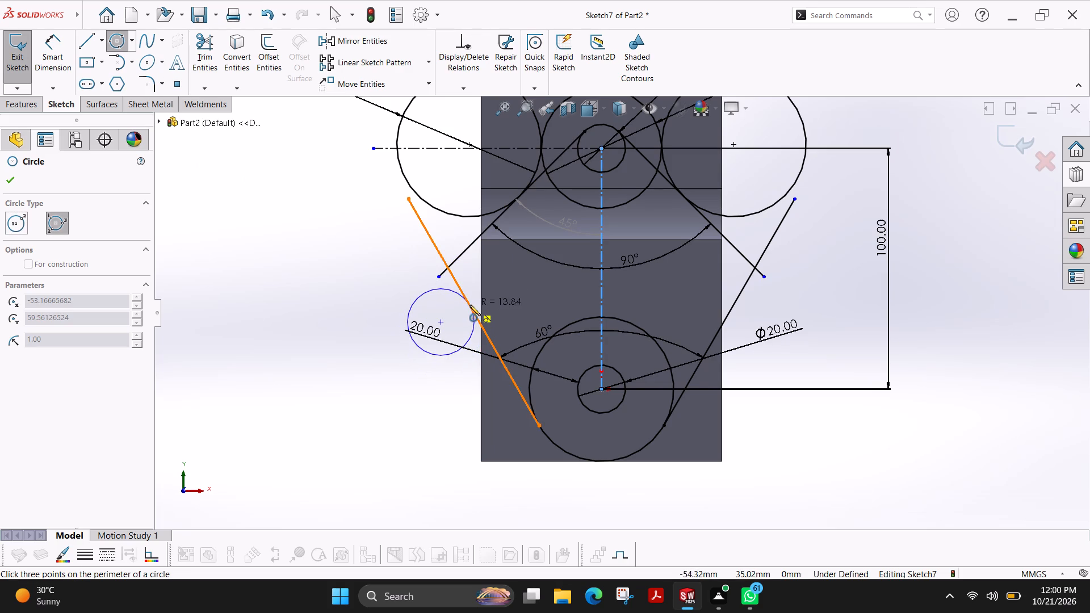
left_click(469, 304)
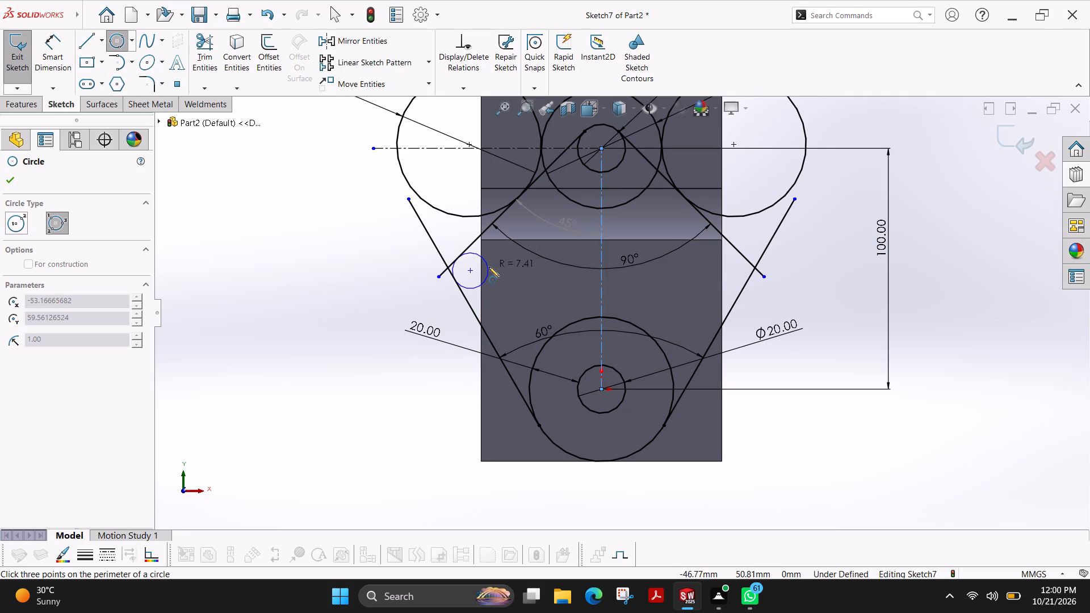
left_click(493, 267)
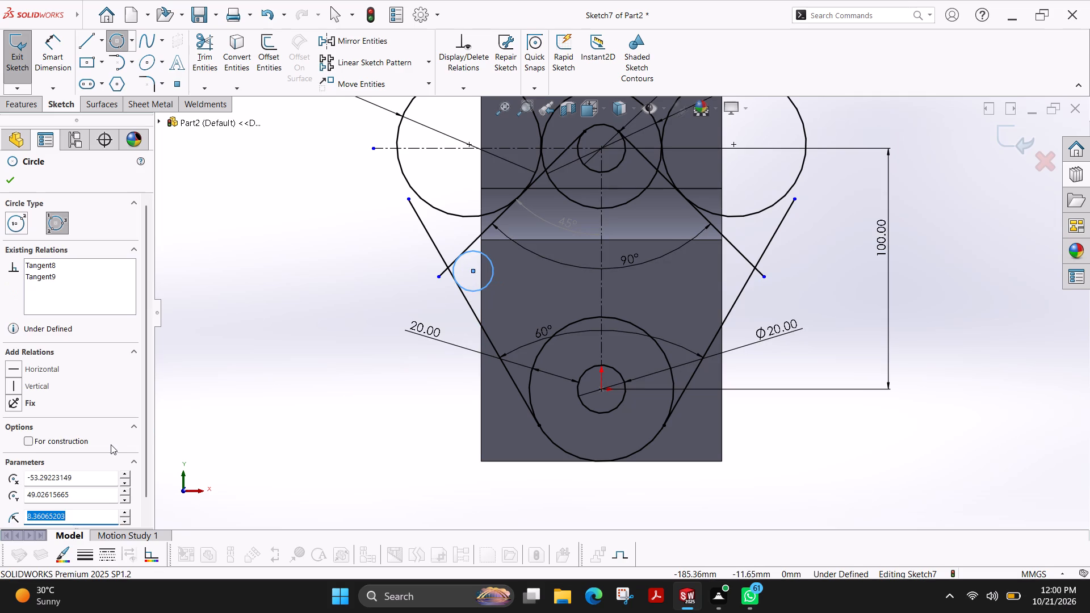
type("10")
key("Return")
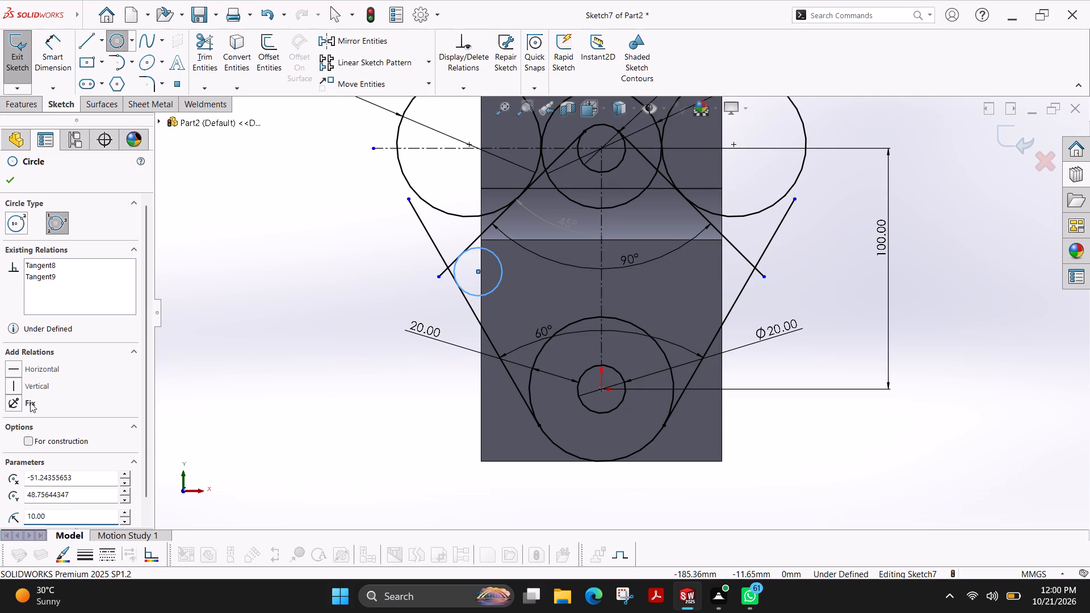
left_click(10, 186)
Add a 20 mm diameter dimension to the new tangent circle at the block's left edge.
left_click(60, 72)
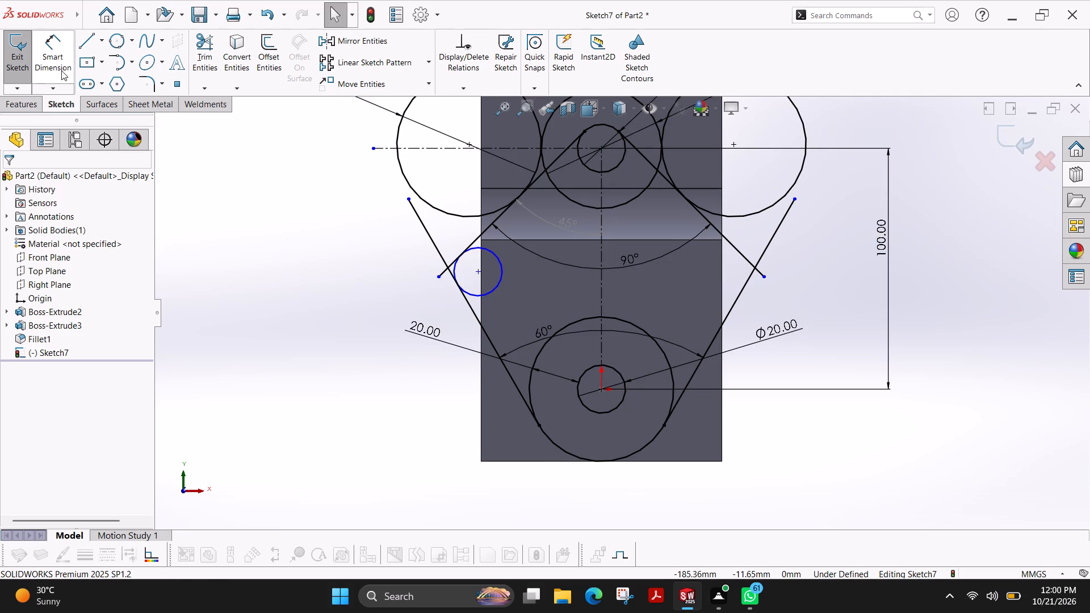
left_click(489, 296)
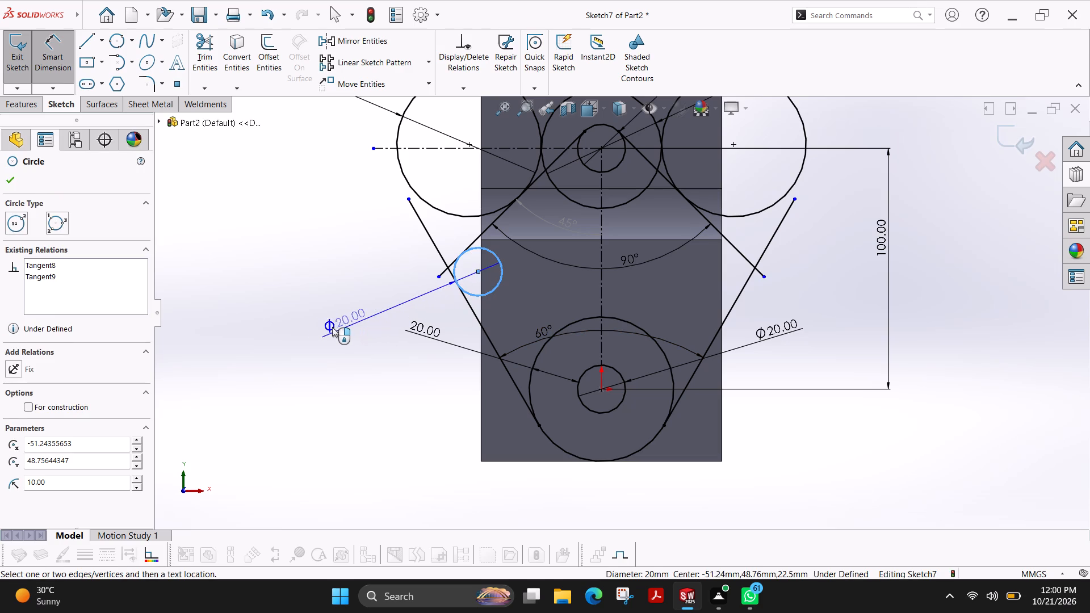
left_click(332, 326)
key("Return")
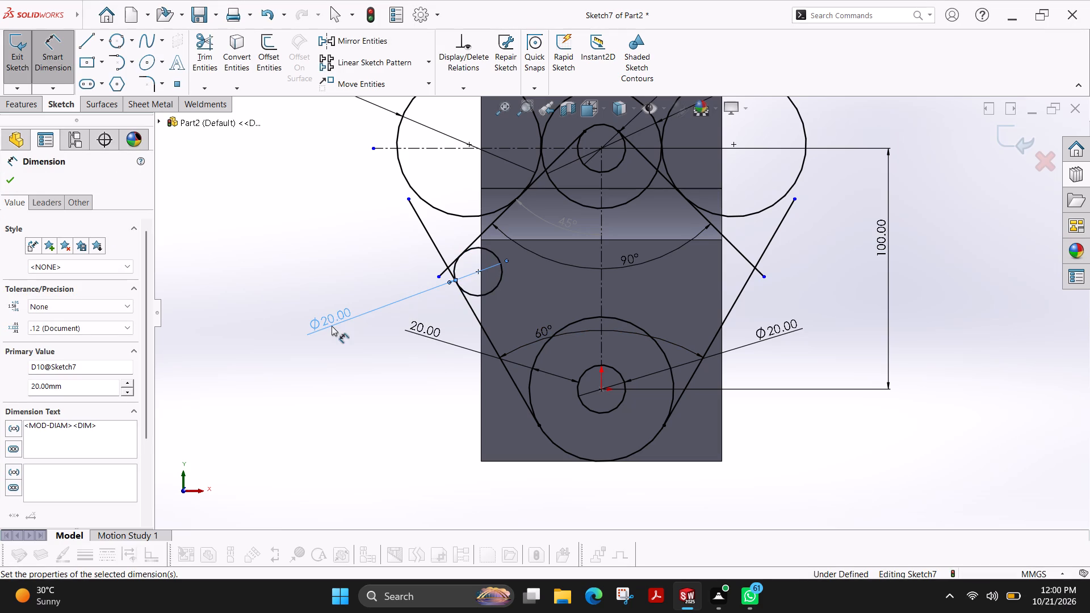
Sketch a matching perimeter circle tangent to the two crossing slanted lines at the block's right edge, with a radius of 10 mm.
left_click(121, 44)
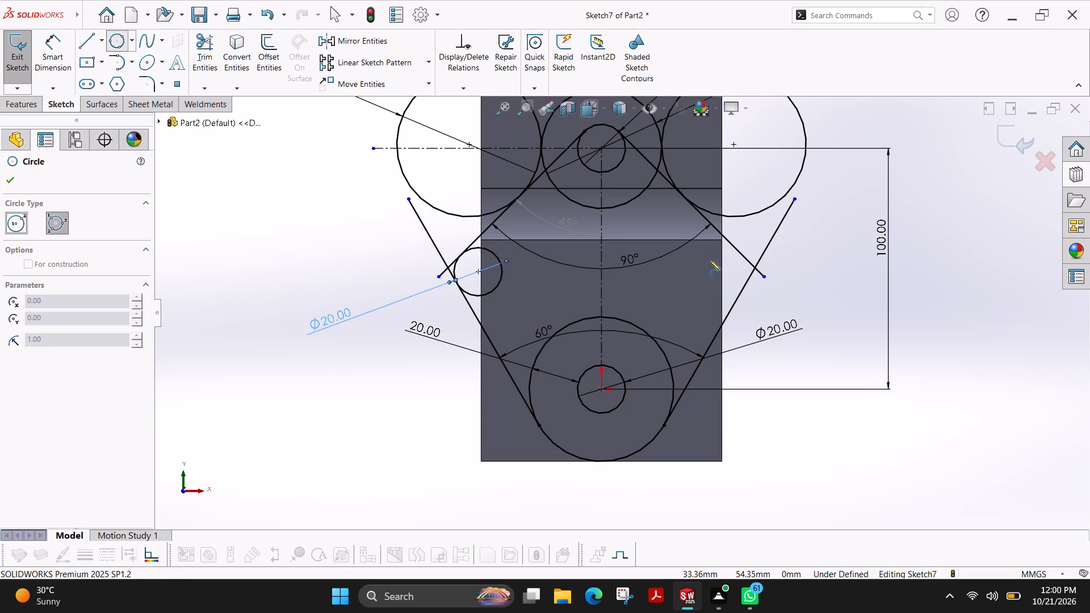
left_click(736, 251)
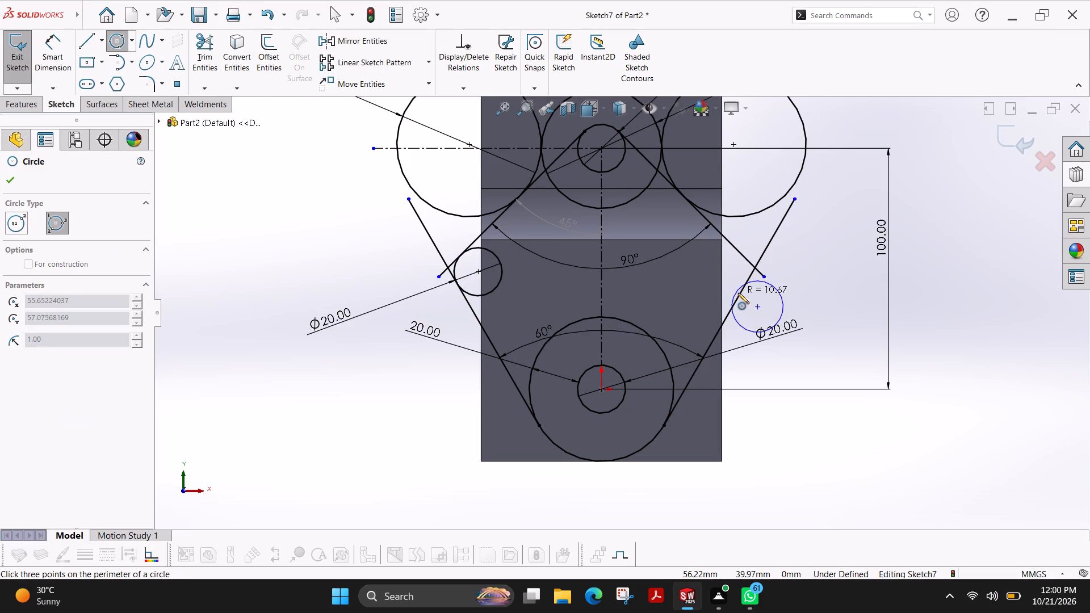
left_click(738, 293)
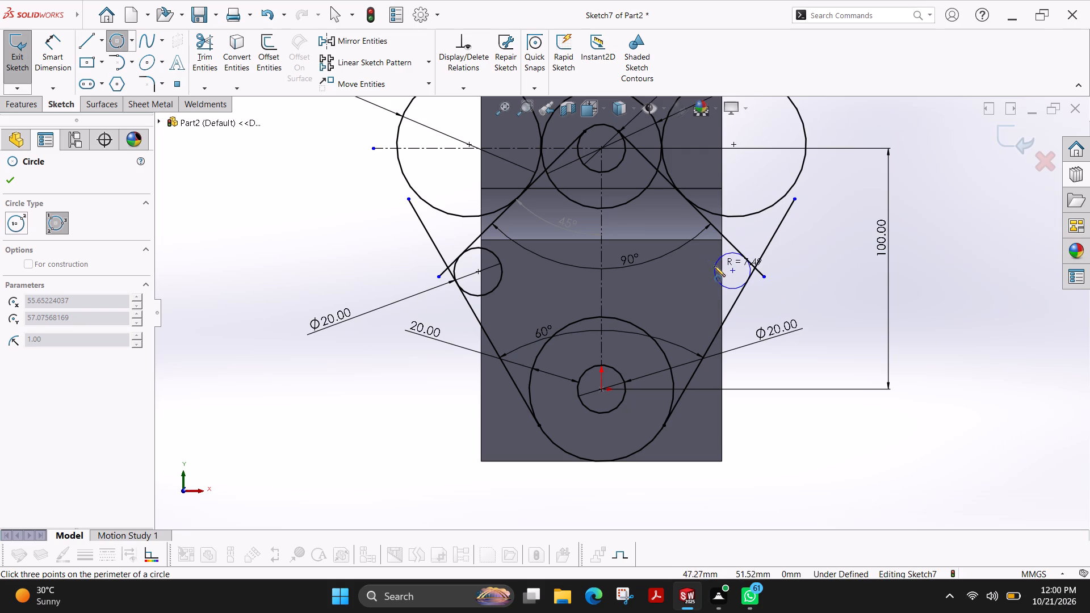
left_click(703, 272)
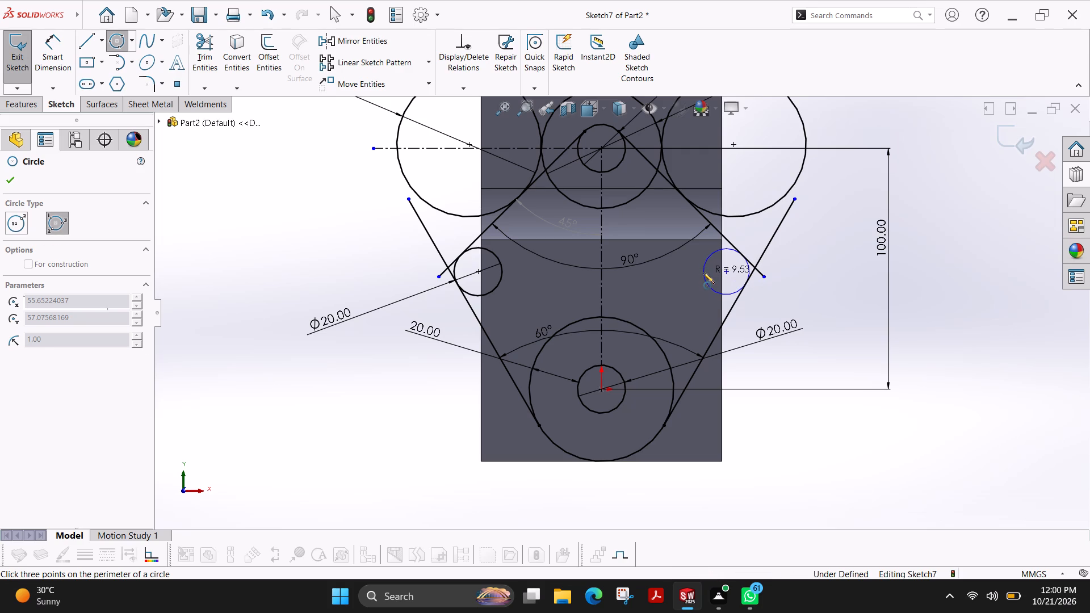
type("10")
key("Return")
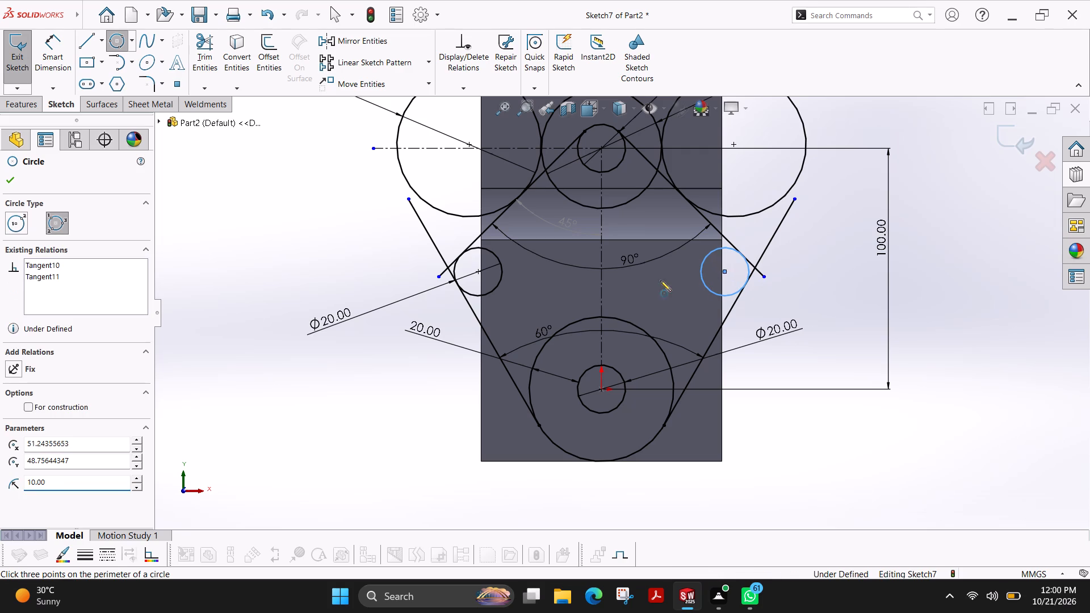
left_click(17, 183)
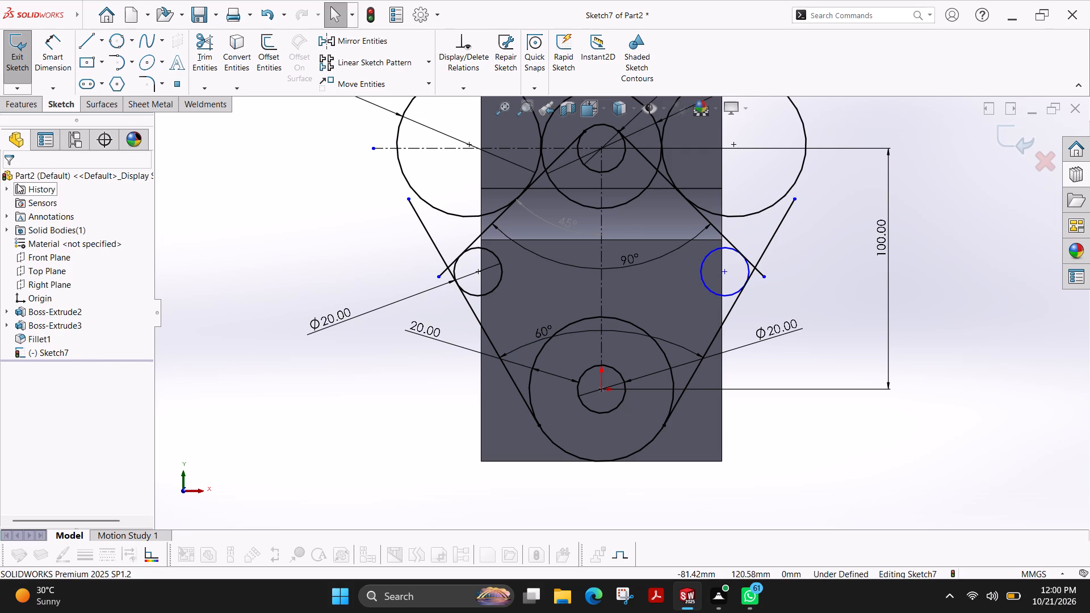
Trim away the outer arc of the left 60 mm circle and the upper overhang of the left 60° line.
scroll(735, 218, "up", 2)
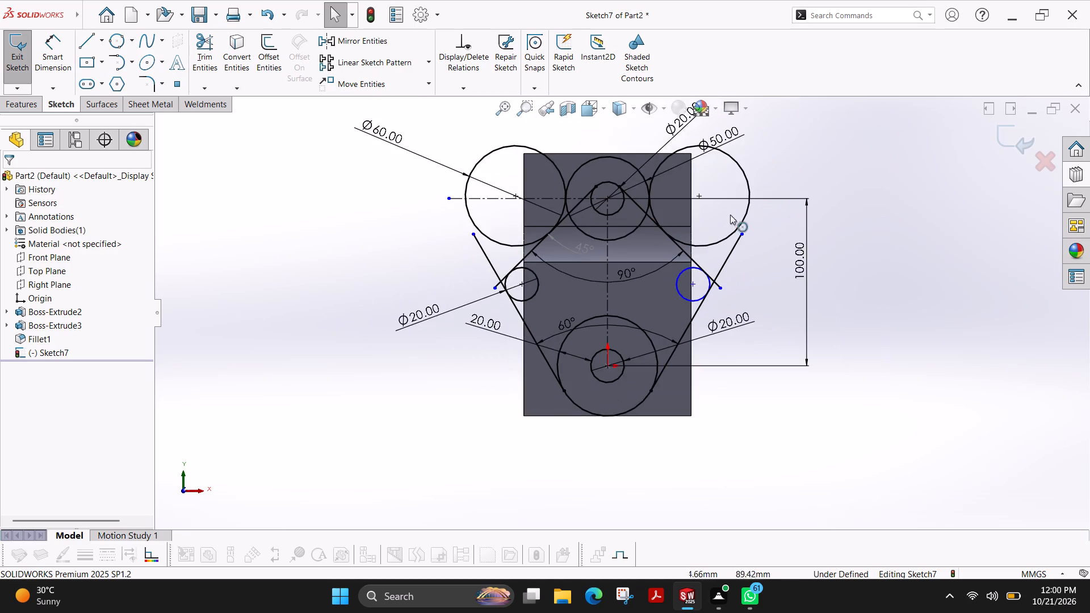
scroll(724, 167, "up", 3)
scroll(724, 167, "down", 2)
scroll(573, 358, "down", 2)
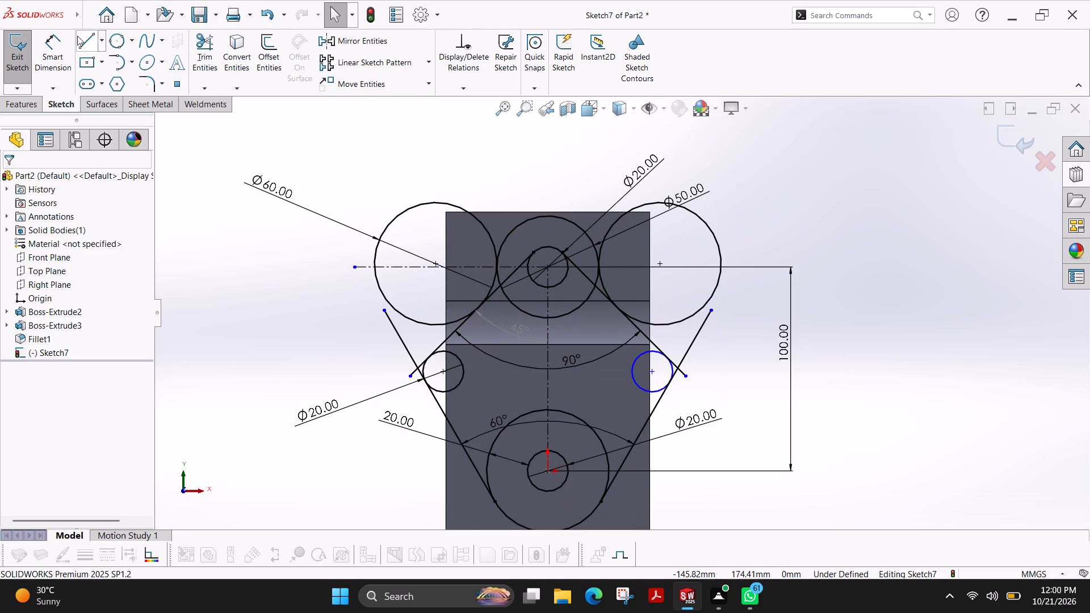
left_click(202, 61)
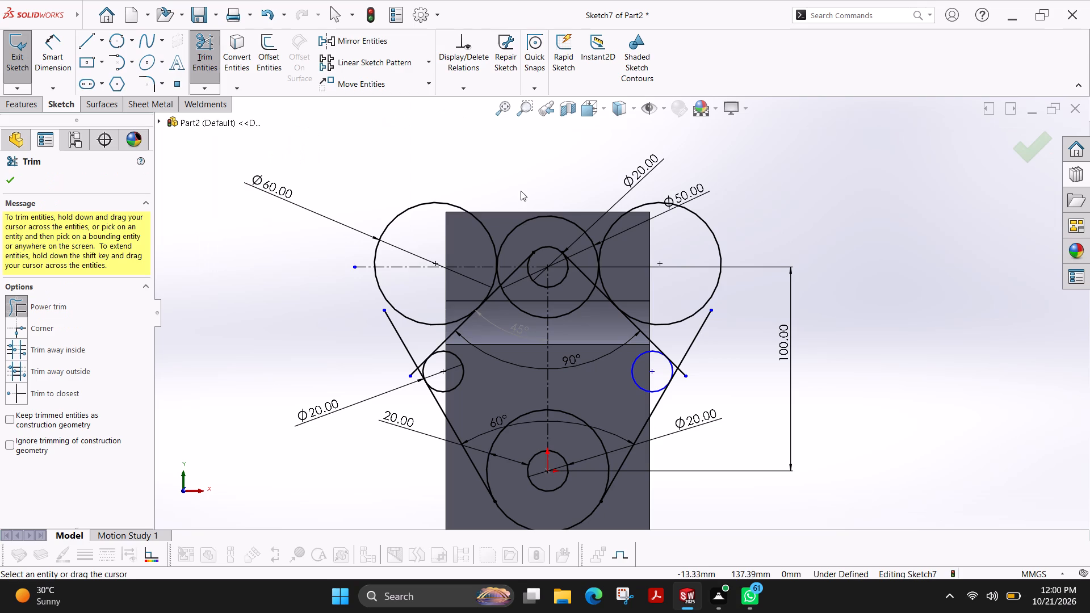
left_click_drag(492, 188, 451, 224)
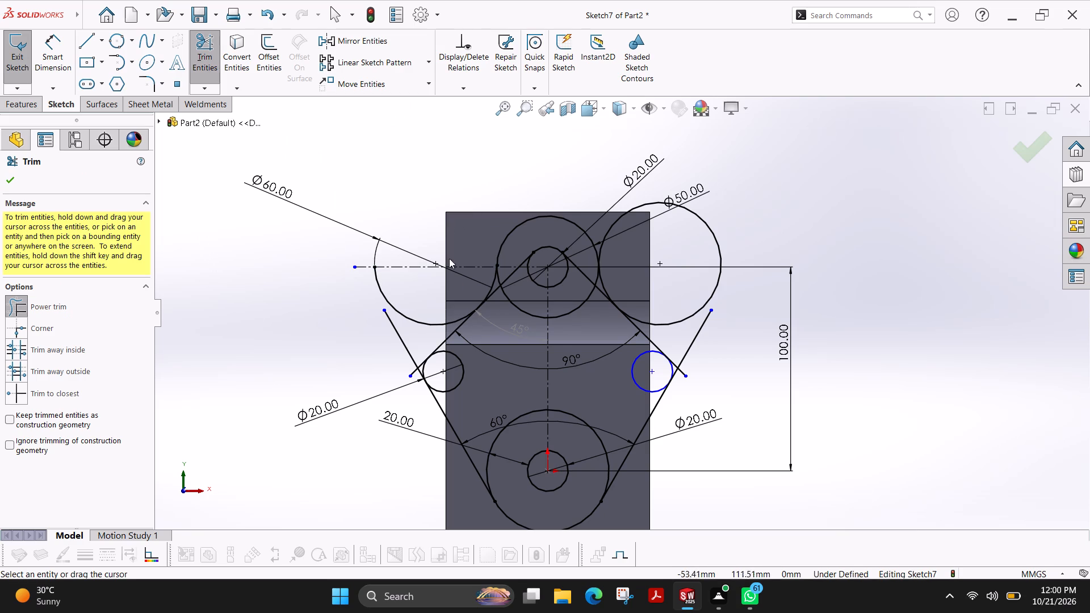
scroll(439, 296, "down", 4)
left_click_drag(441, 323, 387, 417)
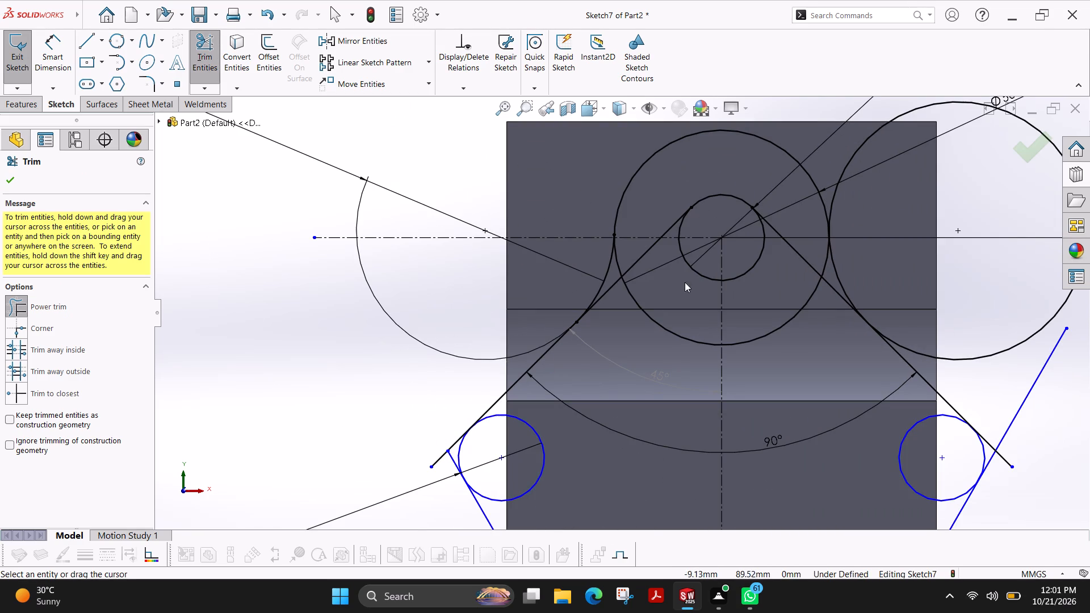
Trim away the lower arc of the 50 mm circle and the tangent line pieces running up to the upper 20 mm hole.
scroll(715, 280, "down", 1)
scroll(593, 273, "down", 1)
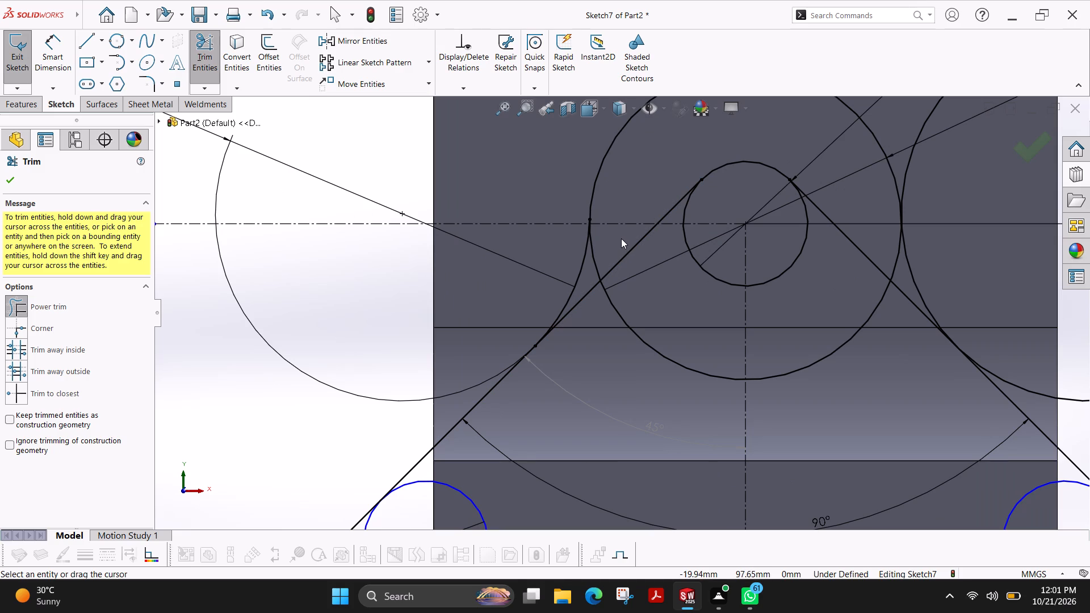
scroll(626, 238, "up", 1)
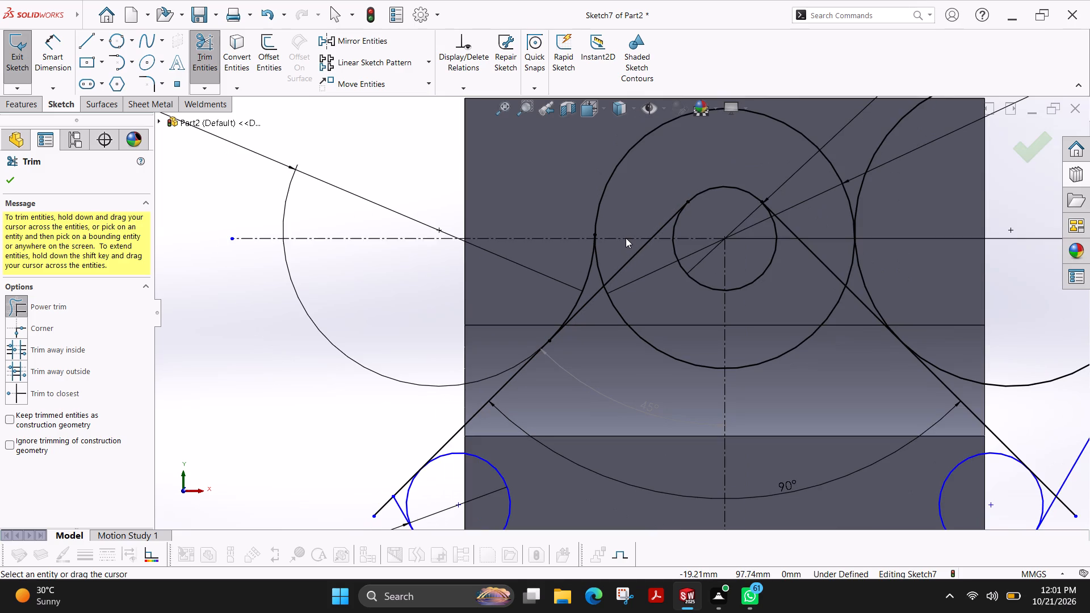
left_click_drag(623, 254, 632, 277)
left_click_drag(605, 257, 603, 259)
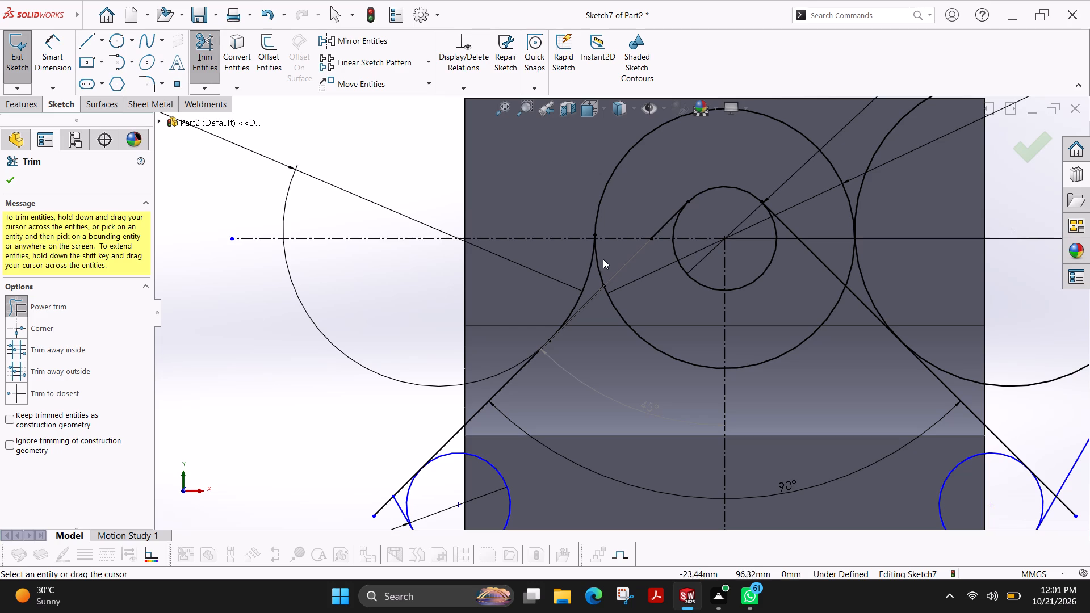
left_click_drag(603, 259, 605, 302)
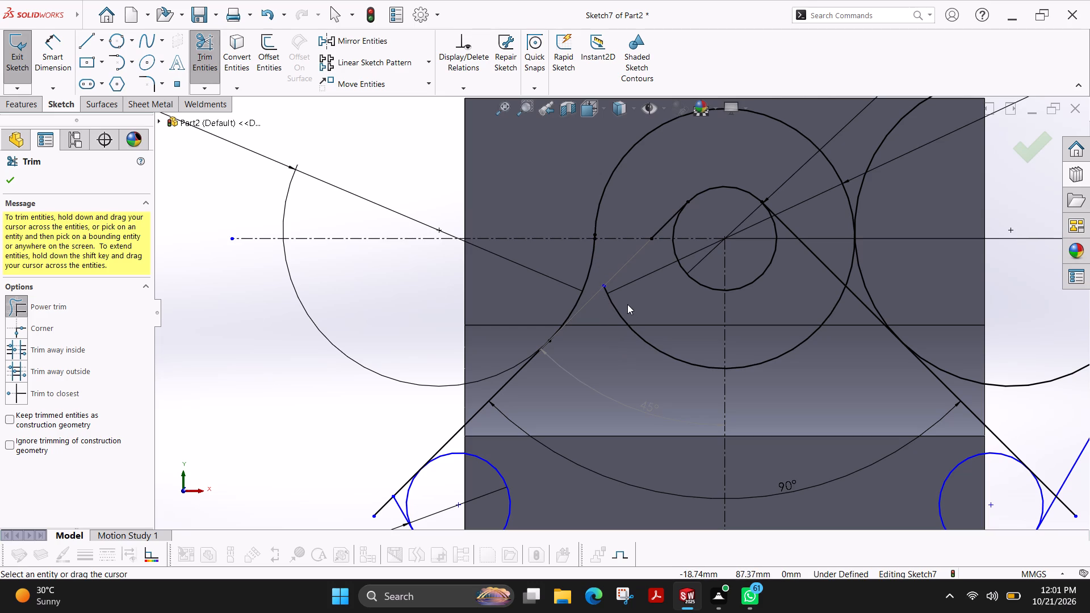
left_click_drag(627, 304, 675, 391)
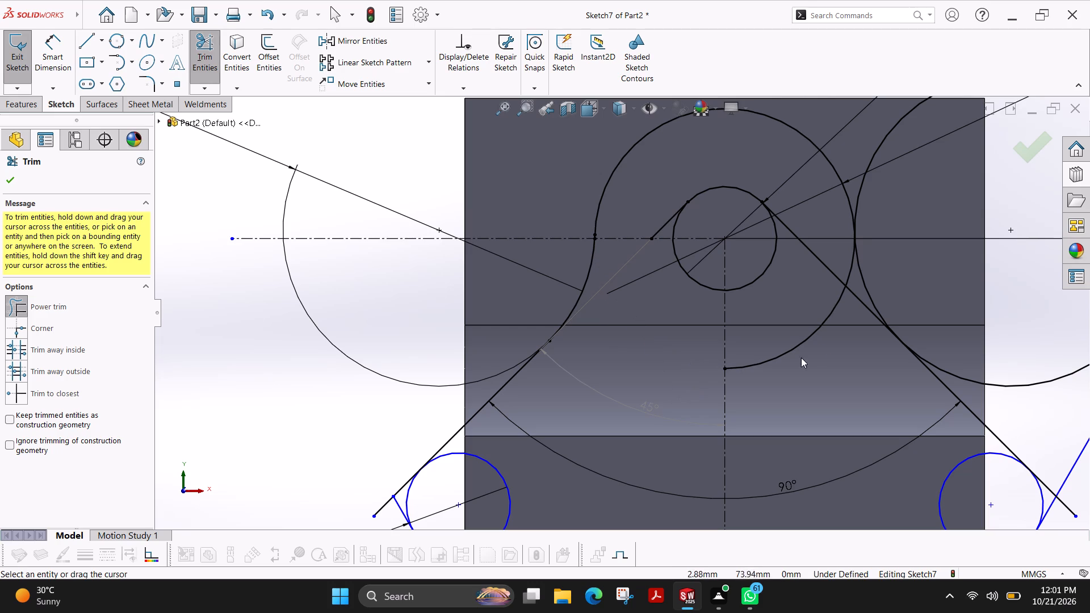
left_click_drag(800, 320, 818, 351)
left_click_drag(843, 262, 844, 262)
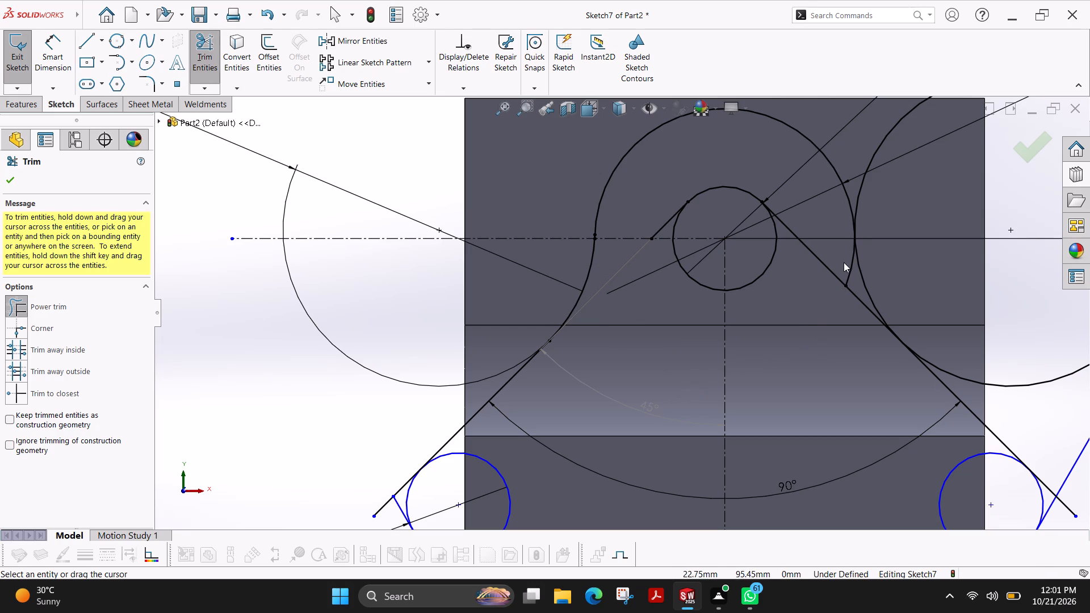
left_click_drag(844, 262, 854, 323)
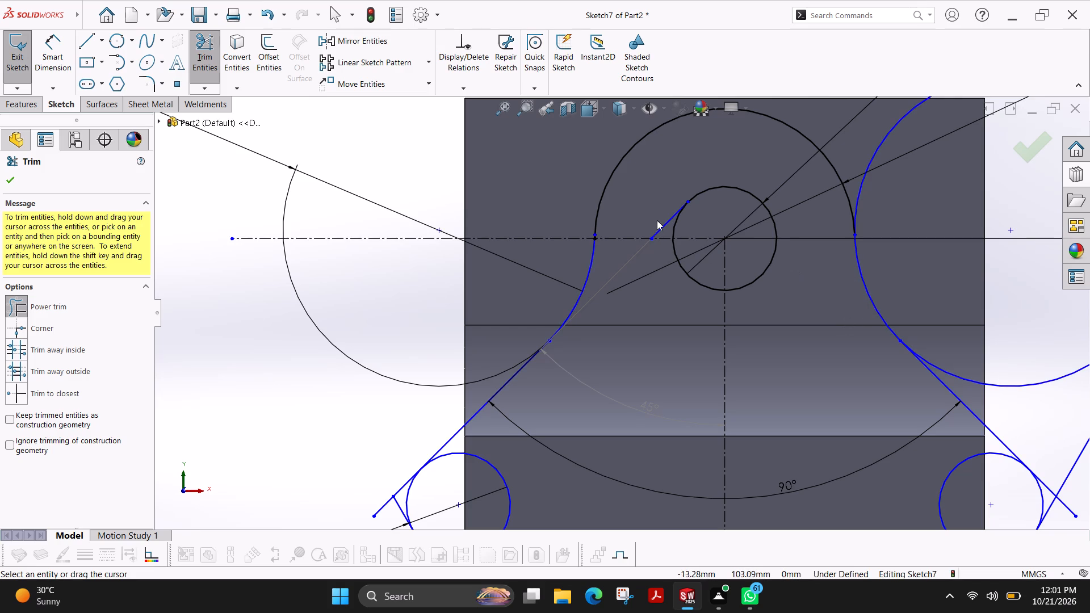
left_click_drag(662, 220, 670, 229)
Trim the left 20 mm tangent circle to its outer corner arc and remove the line ends crossing beyond it.
scroll(578, 442, "up", 2)
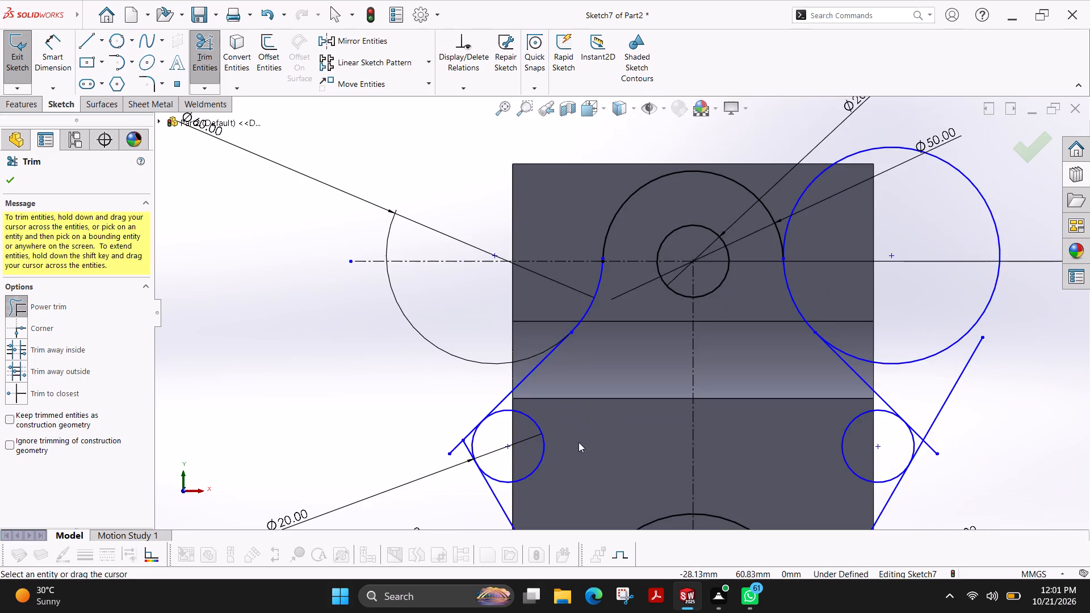
scroll(535, 459, "up", 4)
scroll(588, 372, "down", 4)
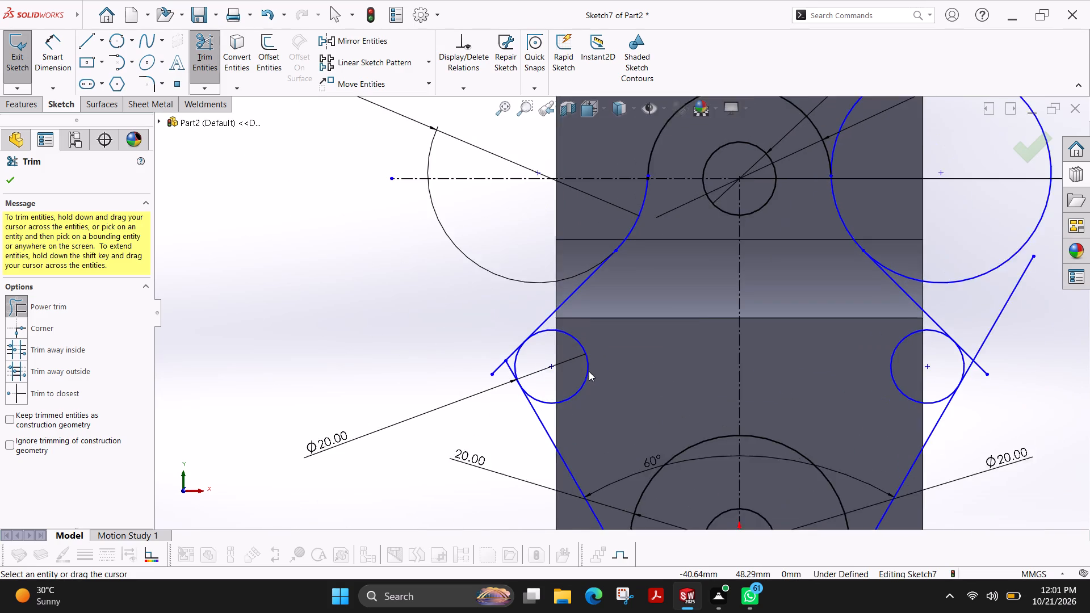
scroll(589, 371, "down", 4)
left_click_drag(433, 300, 421, 356)
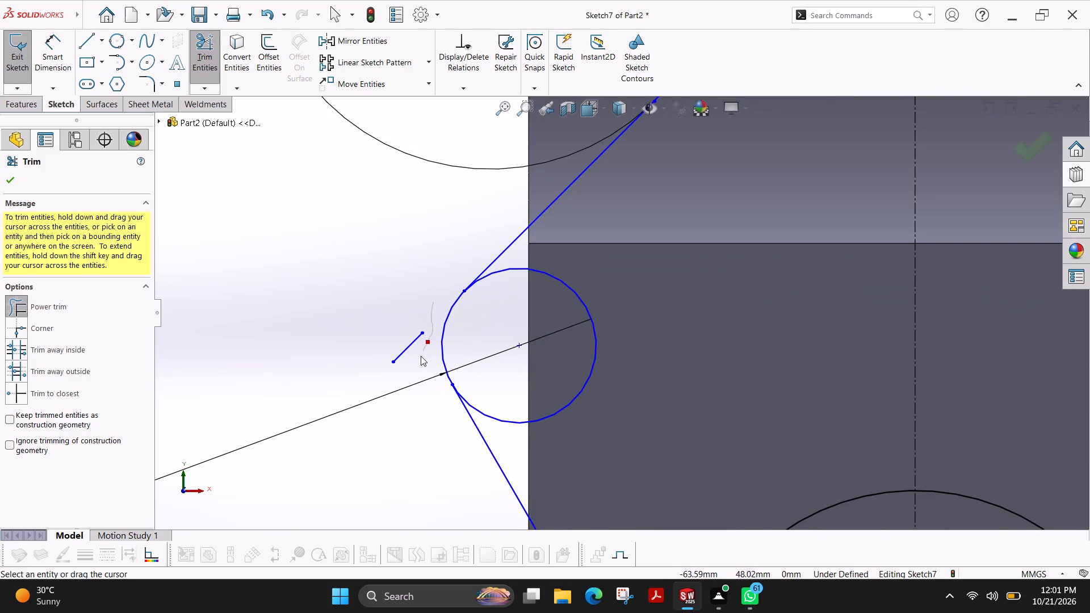
left_click_drag(421, 356, 417, 360)
left_click_drag(390, 320, 406, 358)
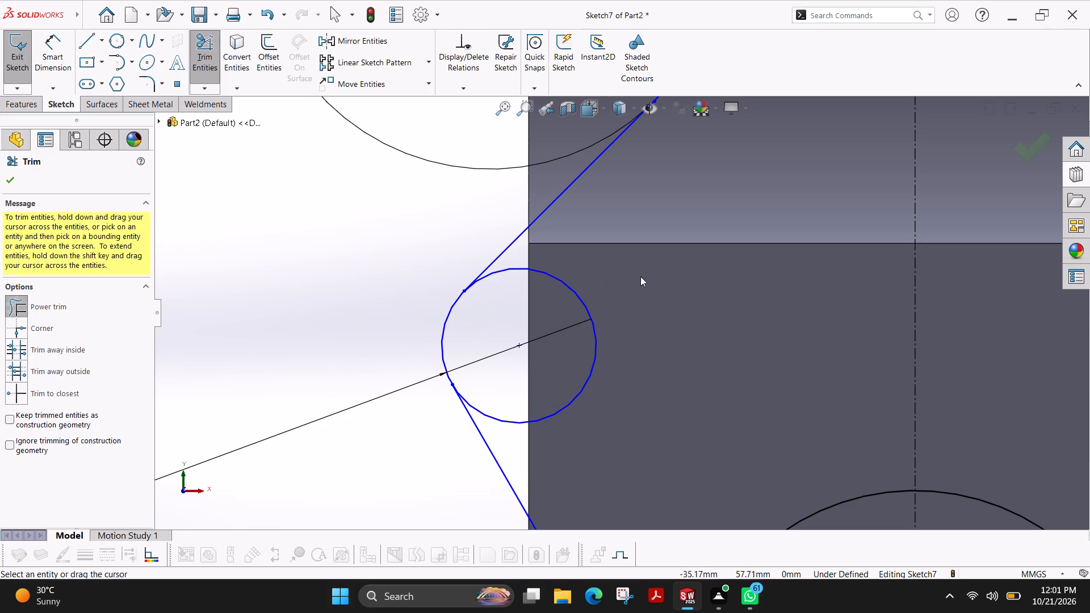
left_click_drag(632, 278, 579, 329)
Trim the right 20 mm tangent circle to its outer corner arc and remove the line ends crossing beyond it.
scroll(617, 396, "up", 3)
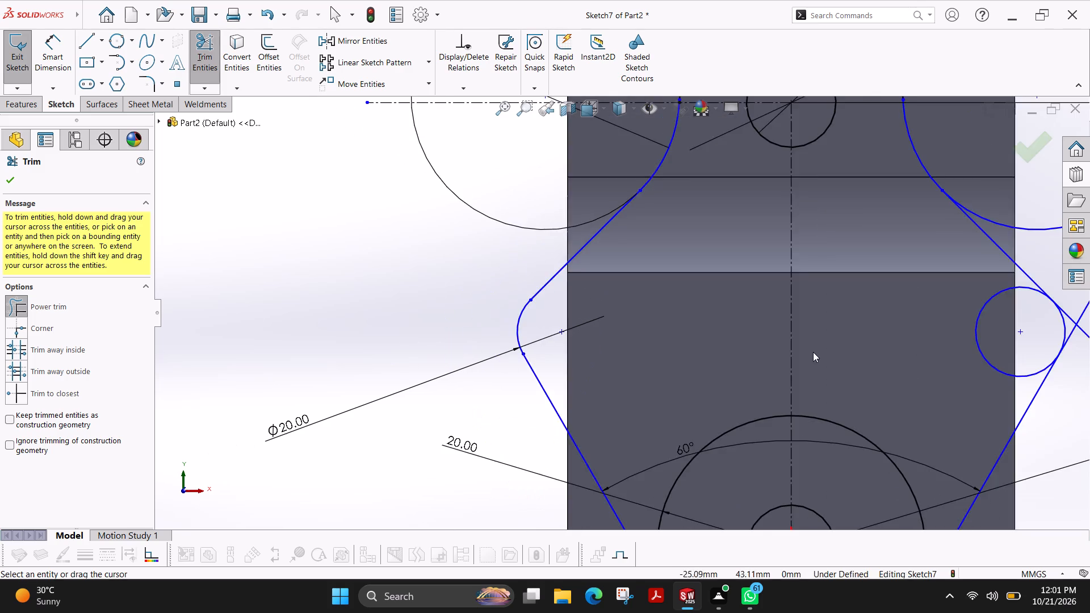
scroll(919, 355, "up", 3)
scroll(910, 352, "down", 4)
left_click_drag(643, 242, 676, 264)
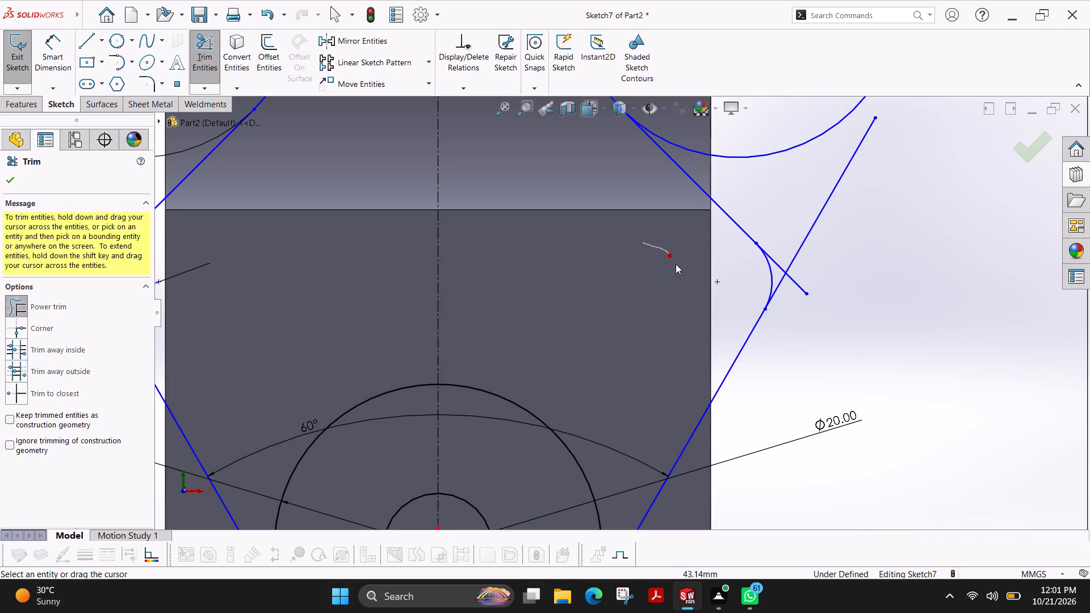
left_click_drag(676, 264, 678, 265)
left_click_drag(799, 205, 796, 301)
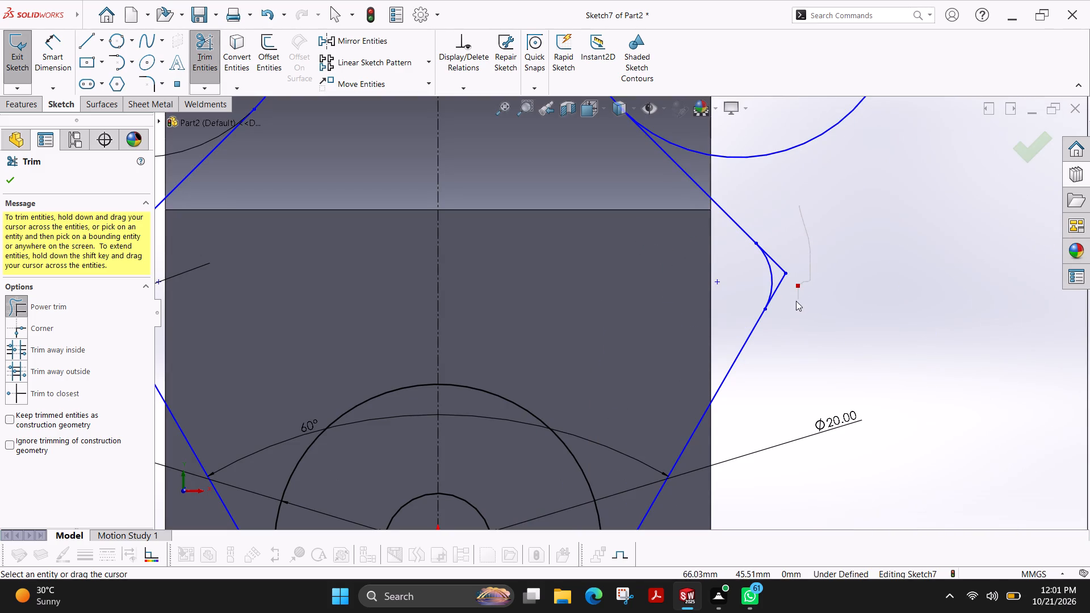
left_click_drag(796, 301, 782, 240)
Trim away the outer arc of the right 60 mm circle, keeping only the piece that blends into the profile.
scroll(798, 154, "up", 2)
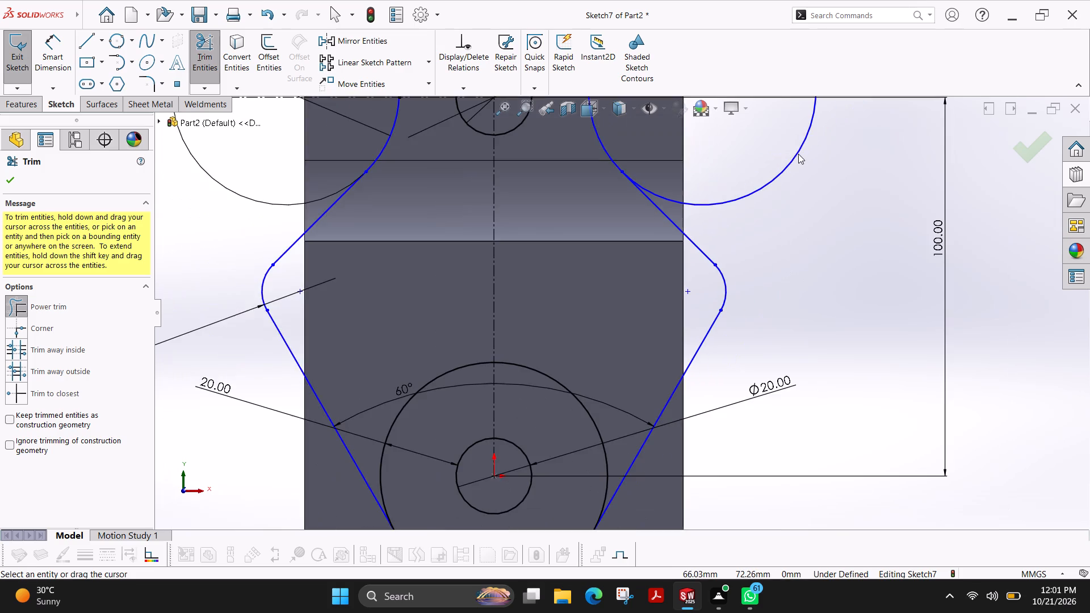
scroll(793, 154, "up", 2)
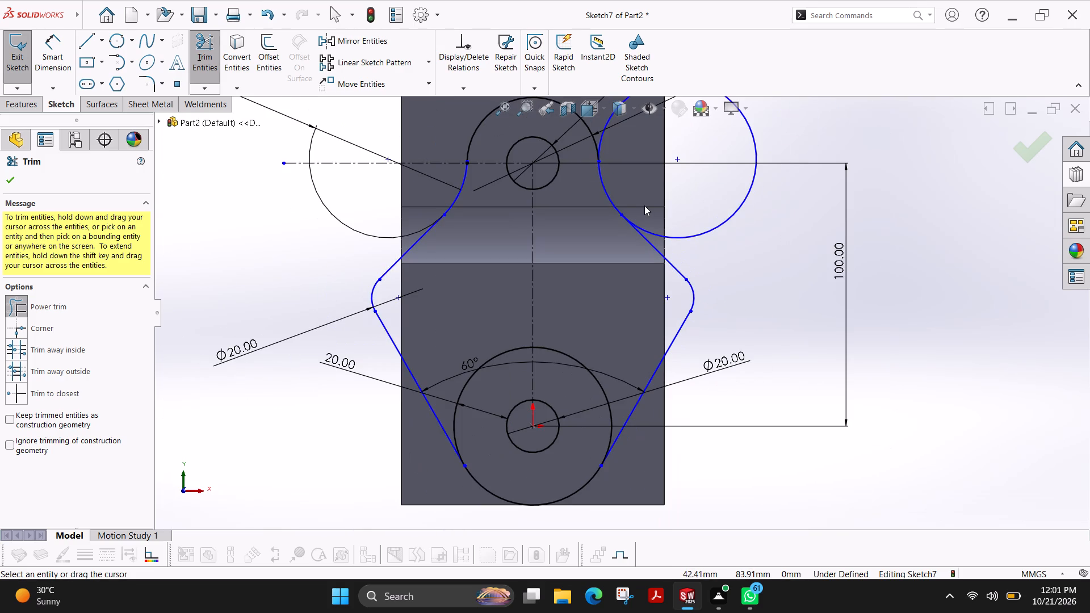
scroll(753, 197, "up", 2)
scroll(713, 214, "down", 2)
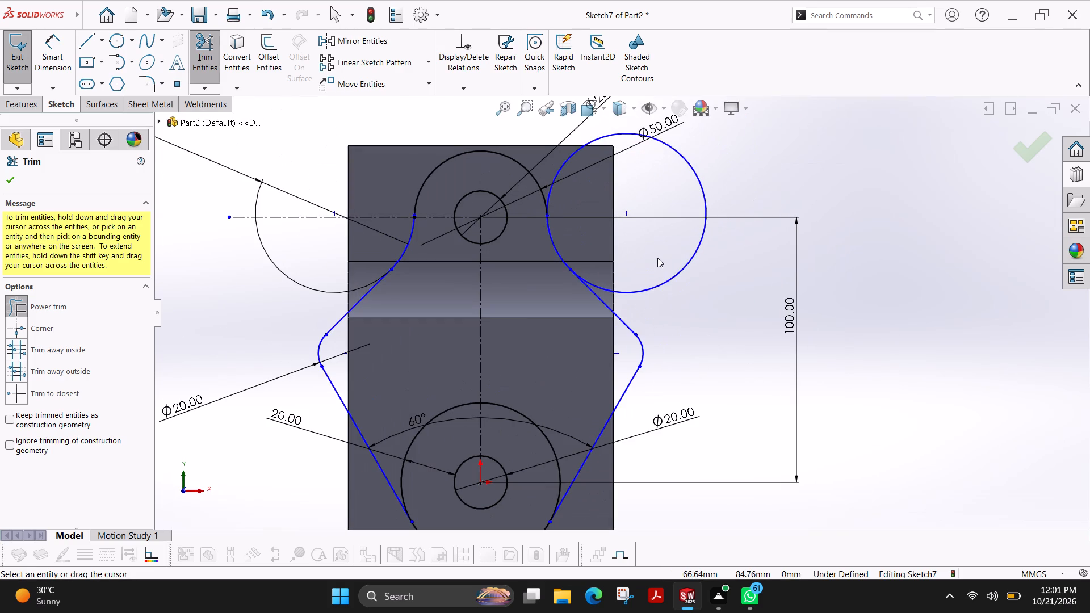
left_click_drag(657, 258, 675, 300)
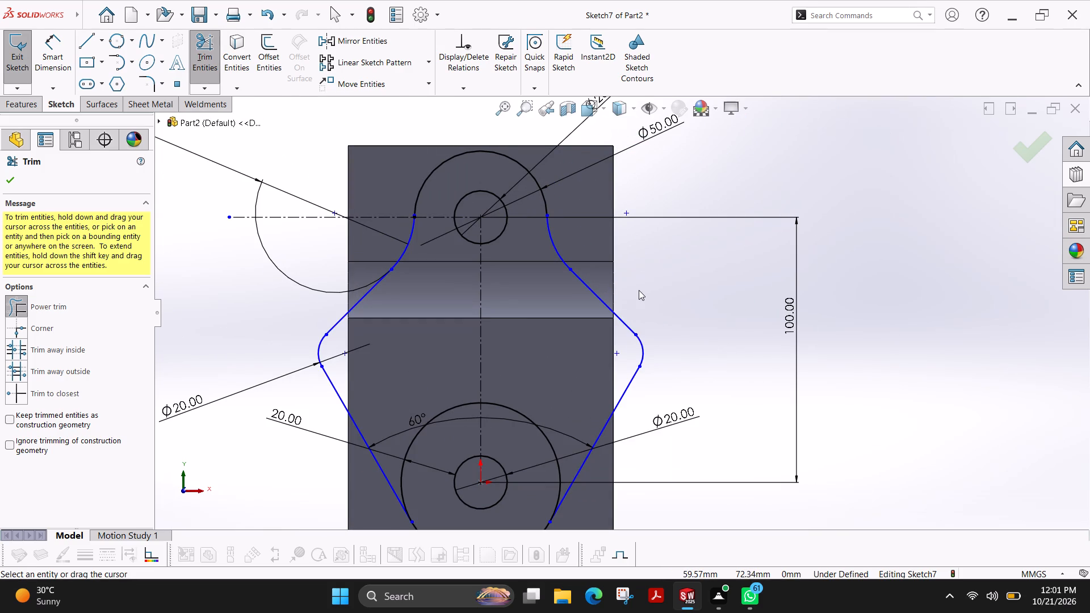
Trim away the upper arc of the large bottom circle between the two slanted lines and finish trimming.
scroll(661, 369, "up", 2)
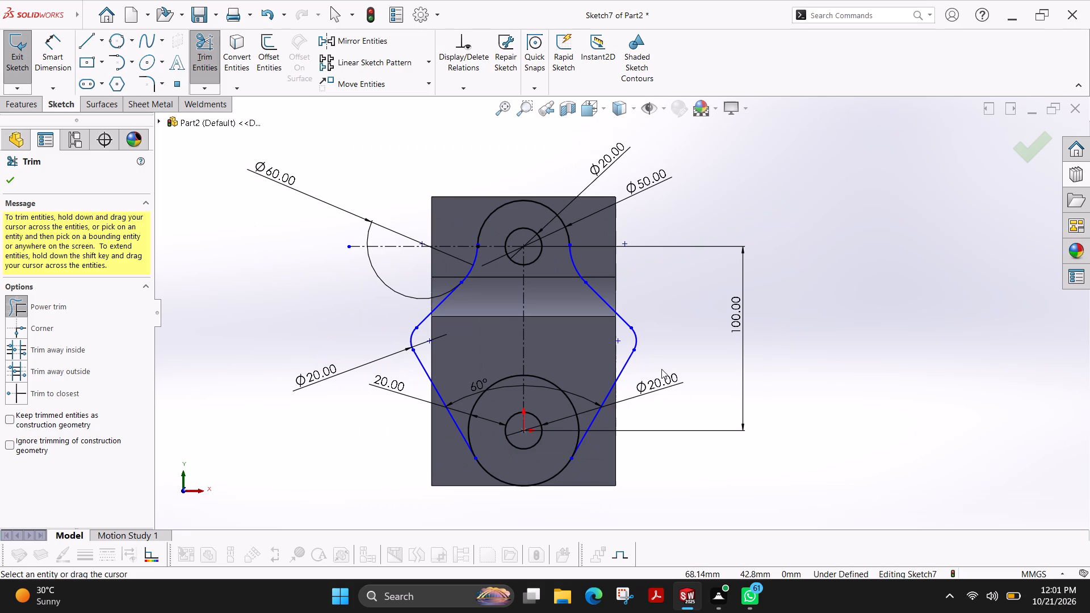
scroll(588, 427, "up", 2)
scroll(589, 347, "down", 4)
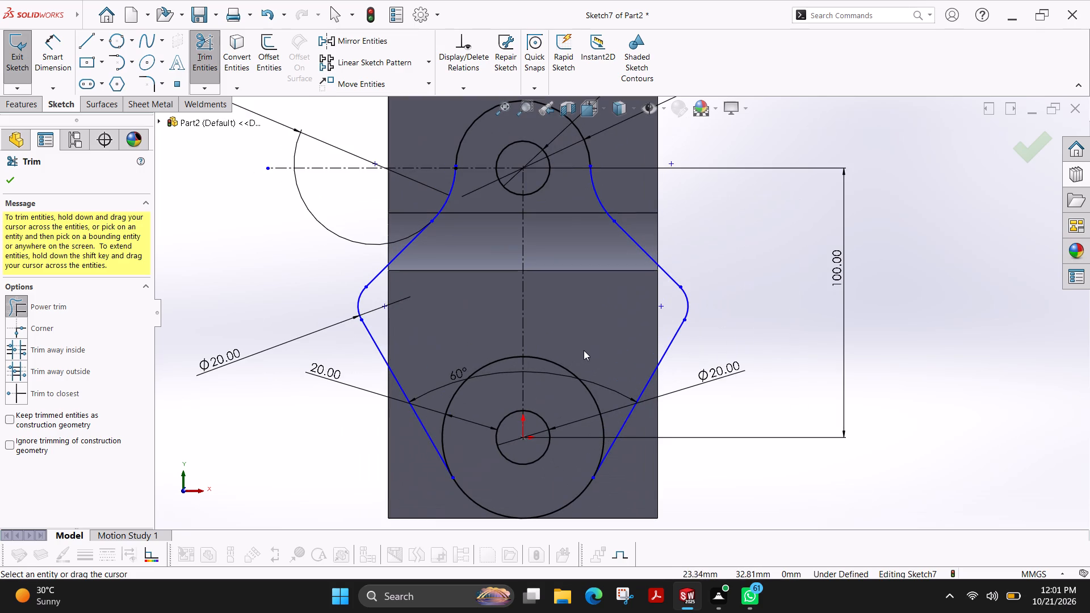
left_click_drag(580, 351, 565, 376)
left_click_drag(459, 350, 484, 381)
scroll(597, 279, "up", 2)
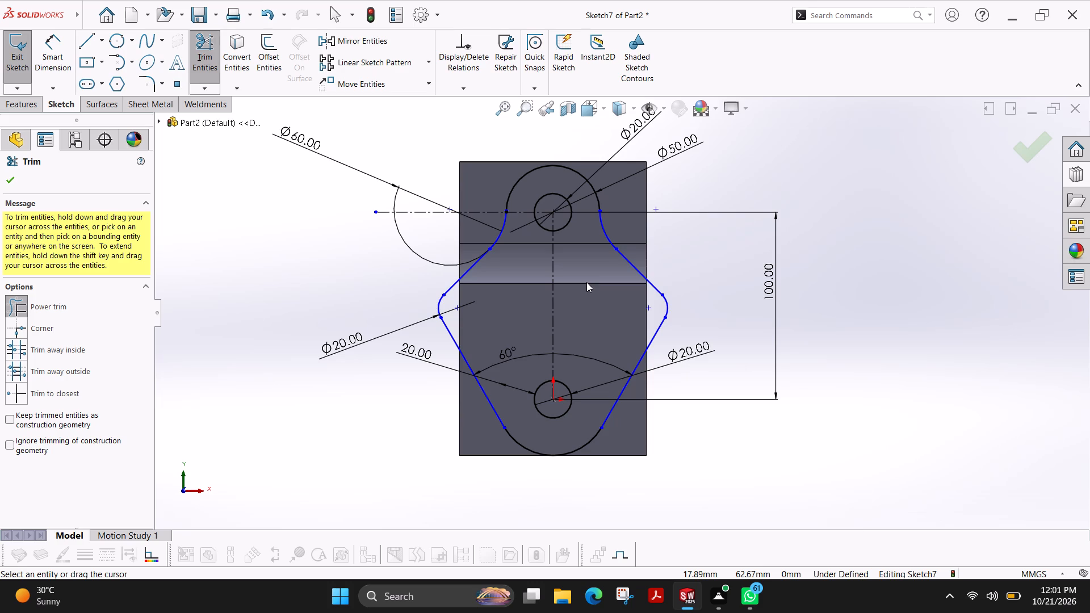
left_click(12, 182)
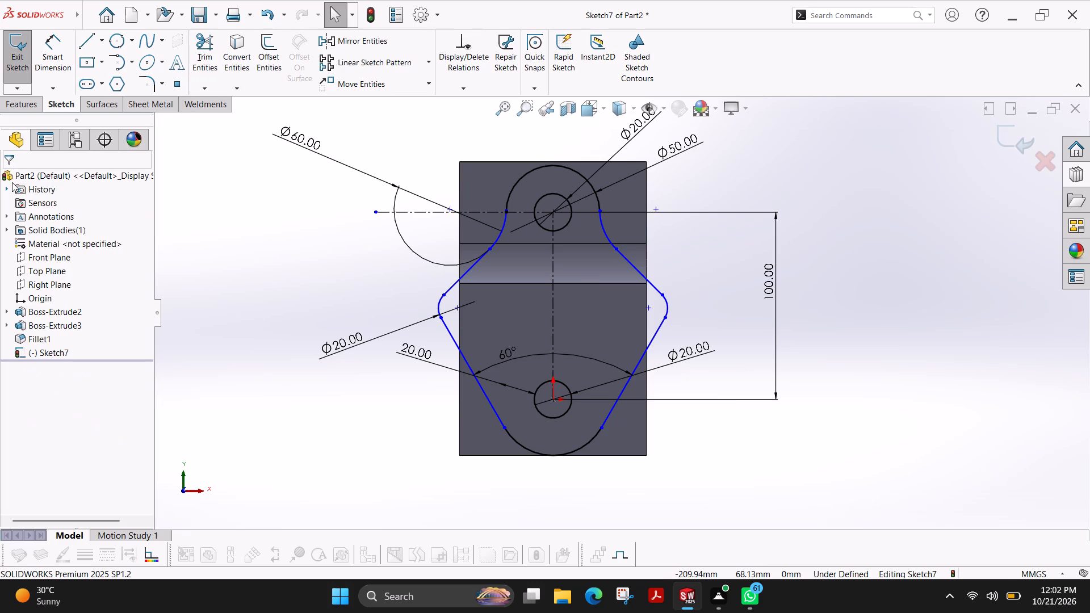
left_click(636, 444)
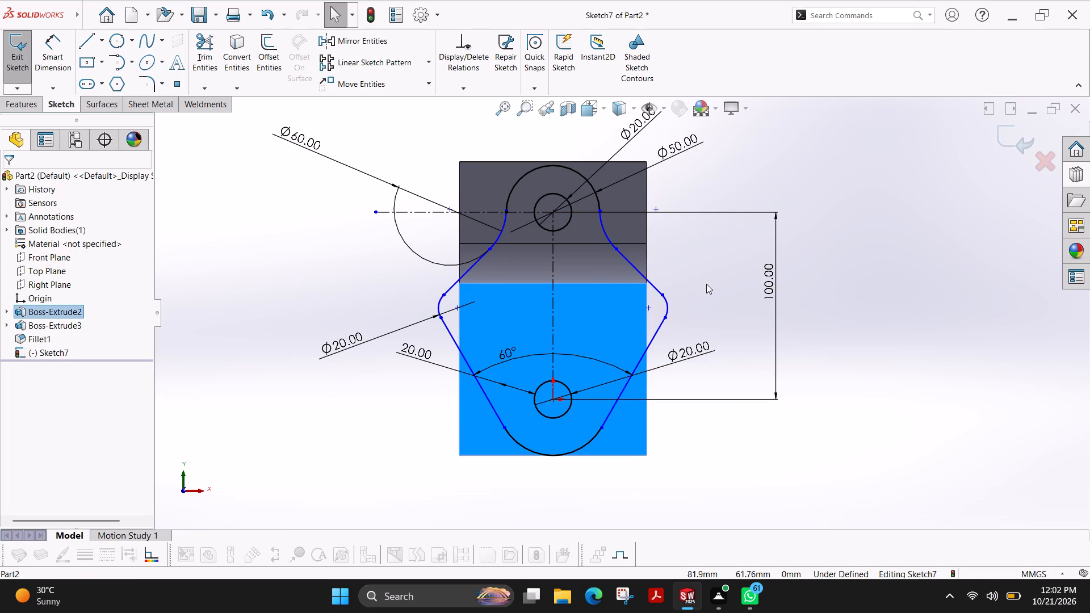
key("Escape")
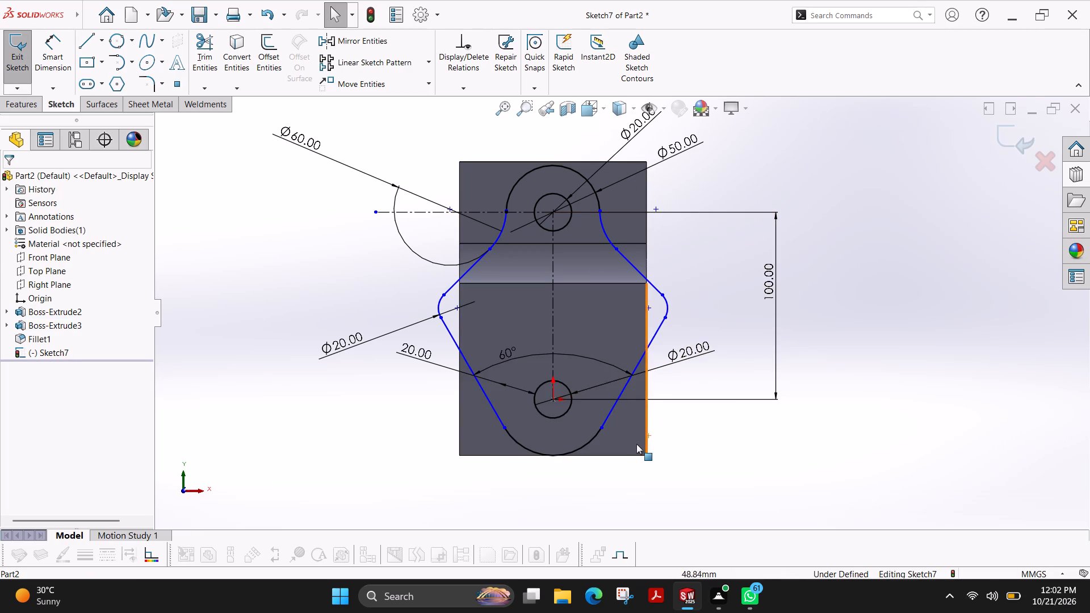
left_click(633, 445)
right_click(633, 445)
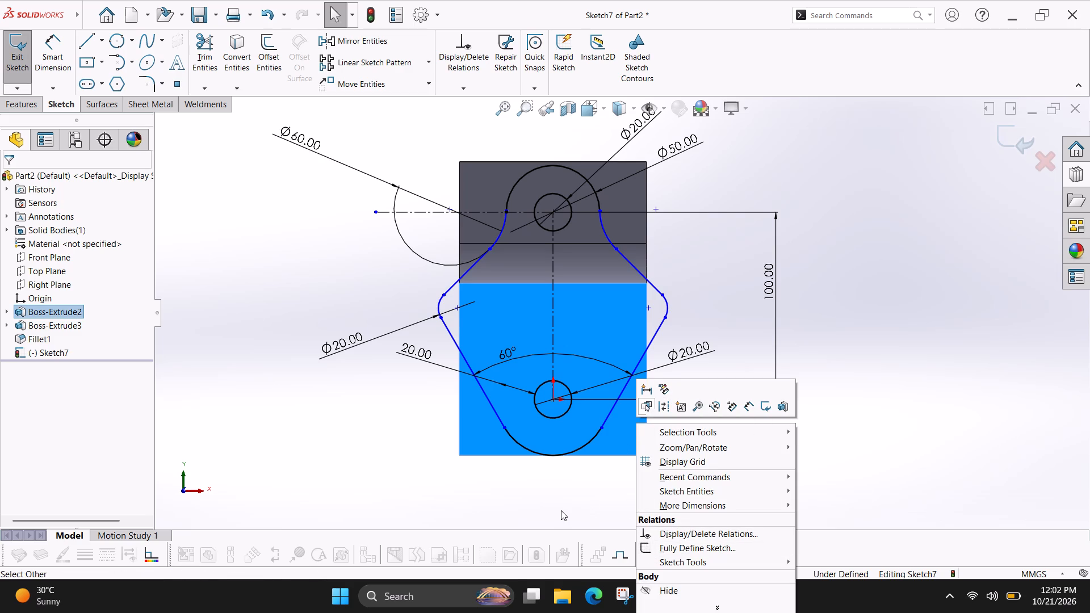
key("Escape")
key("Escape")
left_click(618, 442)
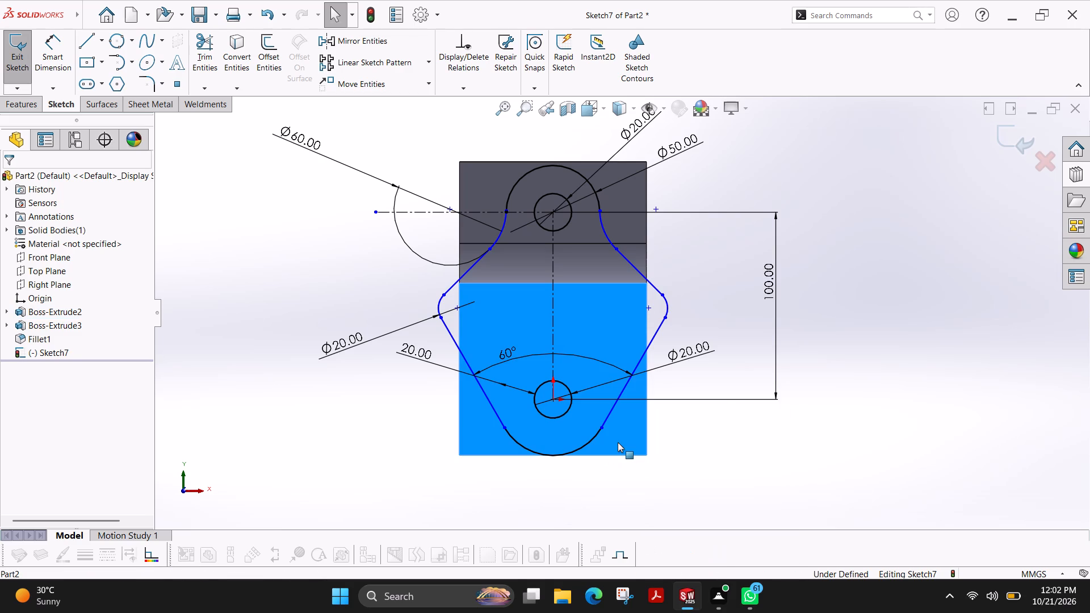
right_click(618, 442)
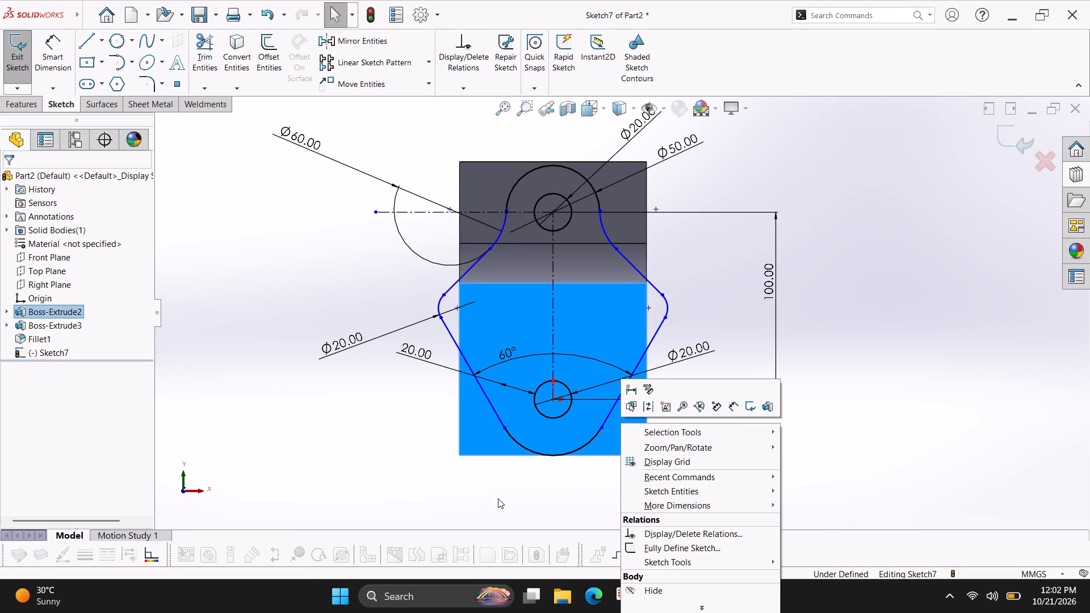
Exit the trimmed profile sketch.
left_click(17, 65)
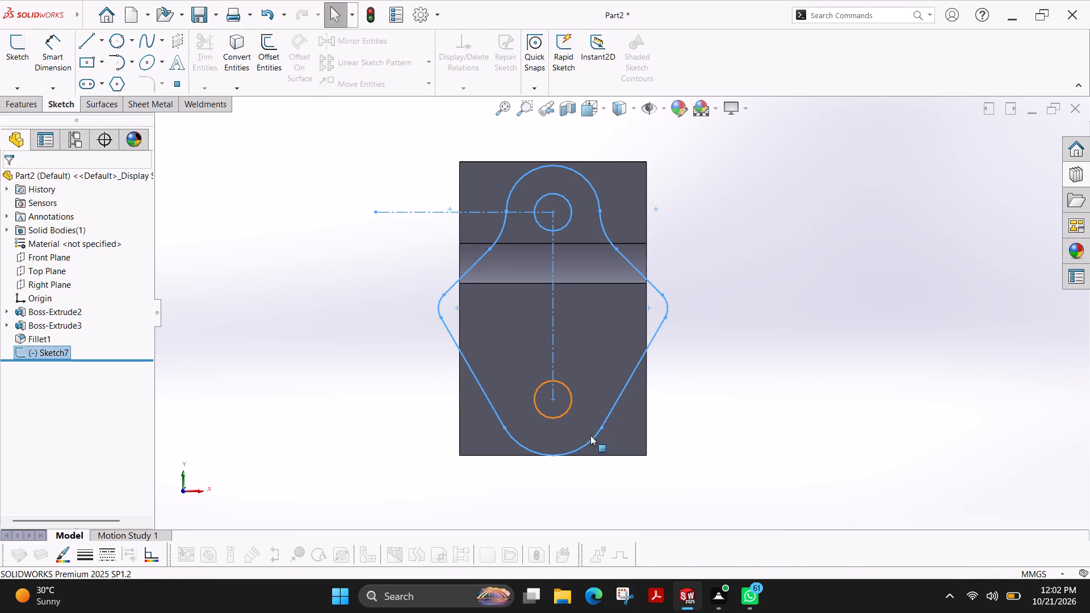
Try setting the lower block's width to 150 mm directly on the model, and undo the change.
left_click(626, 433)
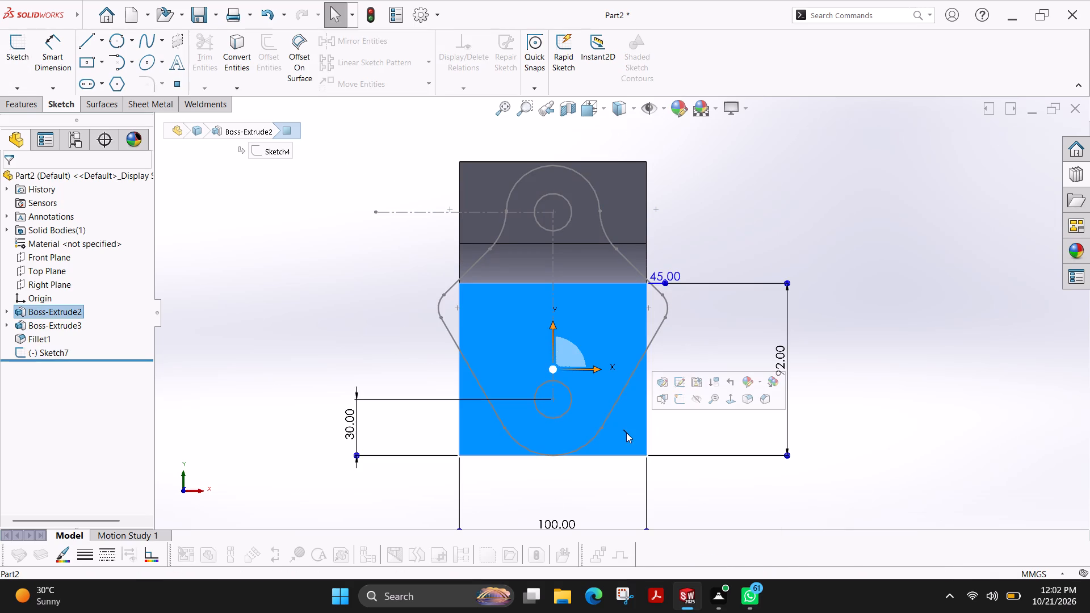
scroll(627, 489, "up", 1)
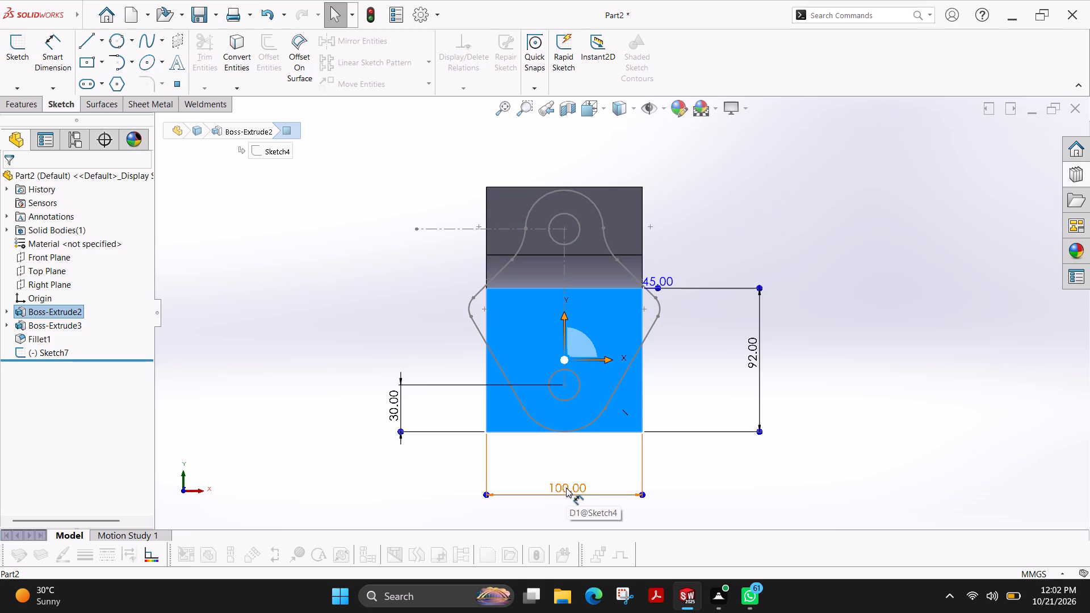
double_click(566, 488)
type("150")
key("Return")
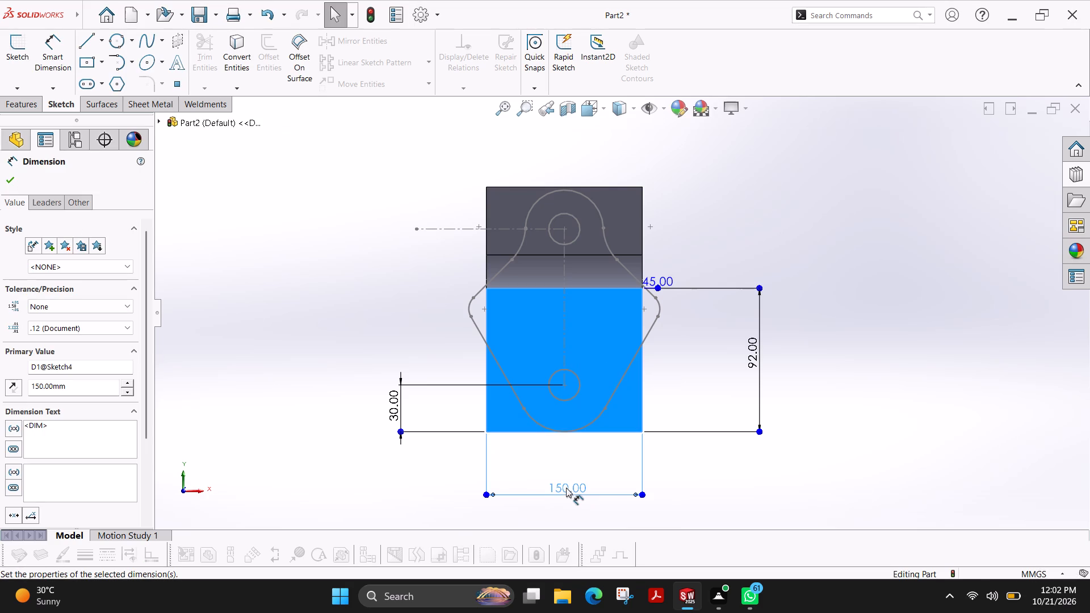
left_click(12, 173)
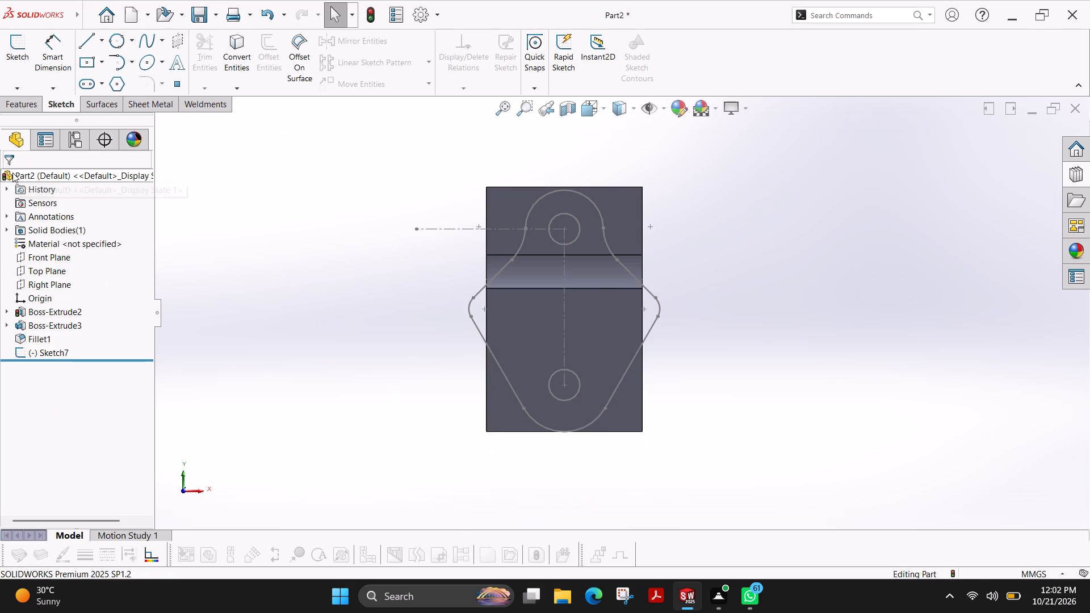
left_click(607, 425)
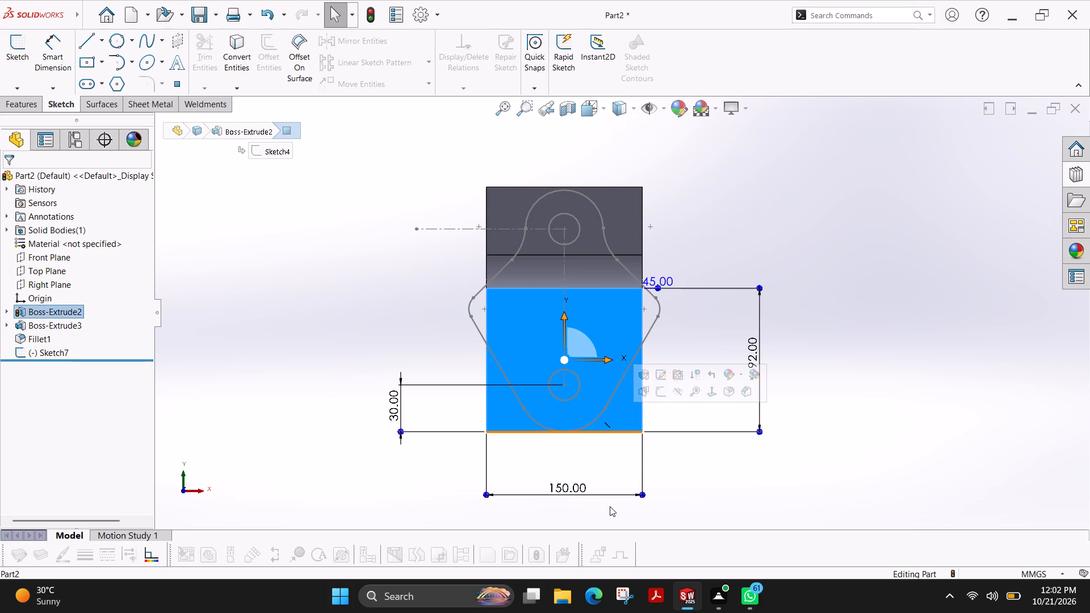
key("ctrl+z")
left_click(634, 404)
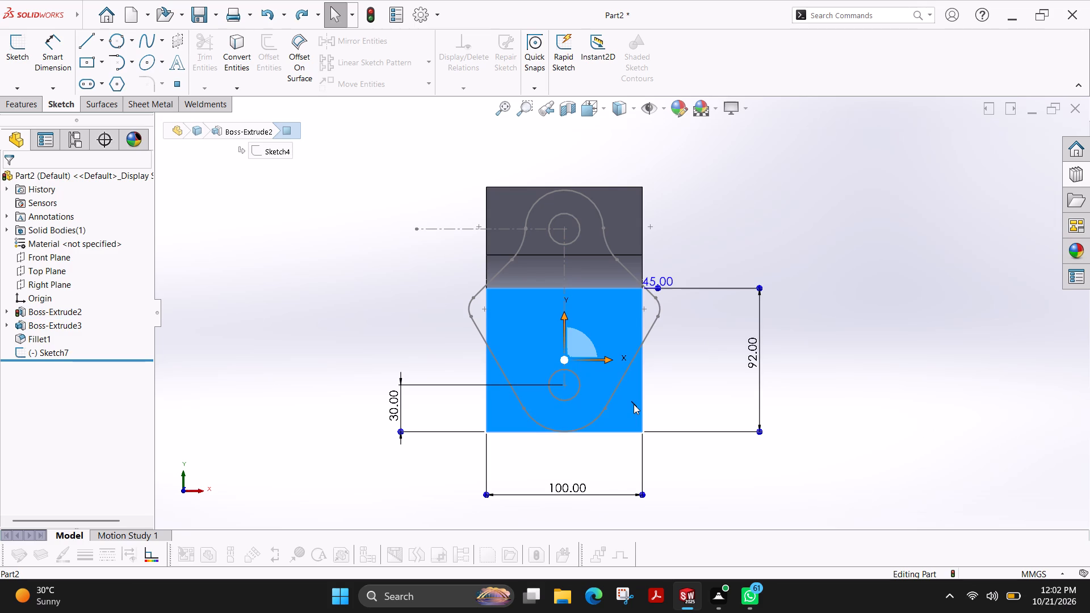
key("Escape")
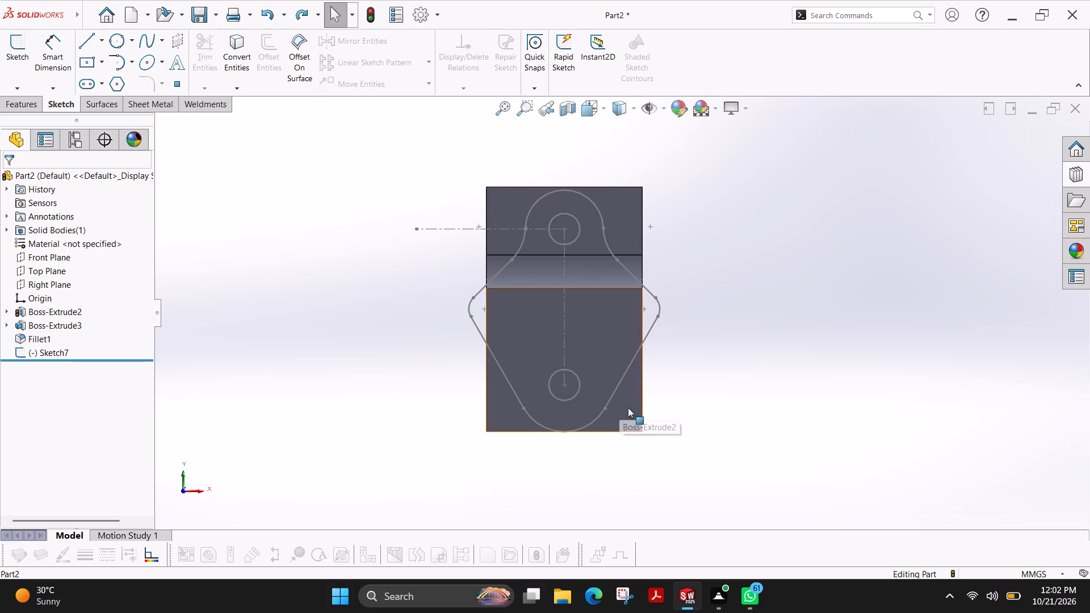
Open the base sketch of the lower block (Sketch4) for editing.
left_click(628, 408)
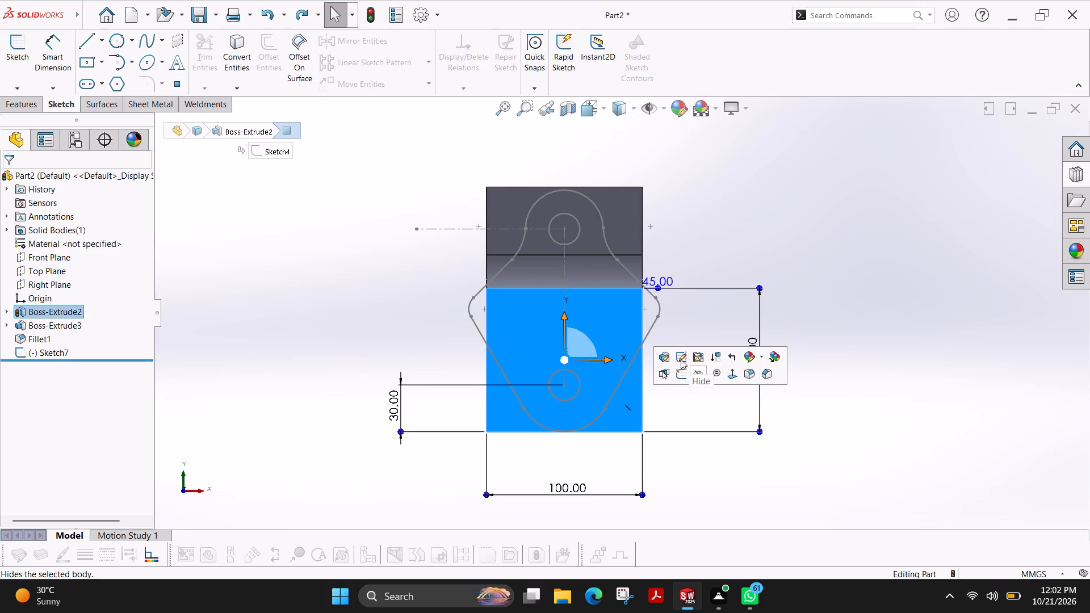
left_click(681, 359)
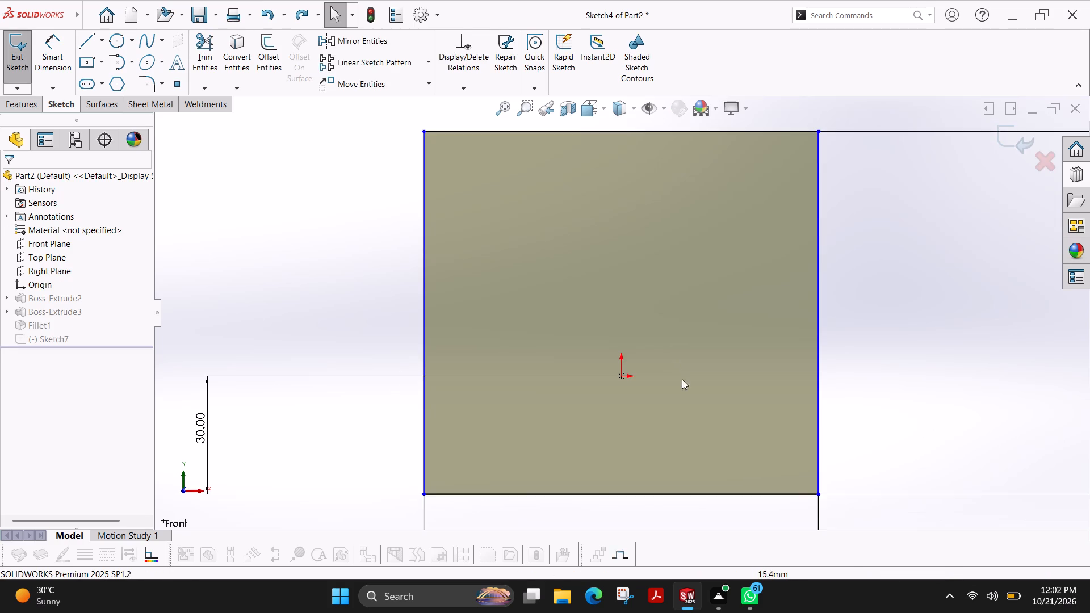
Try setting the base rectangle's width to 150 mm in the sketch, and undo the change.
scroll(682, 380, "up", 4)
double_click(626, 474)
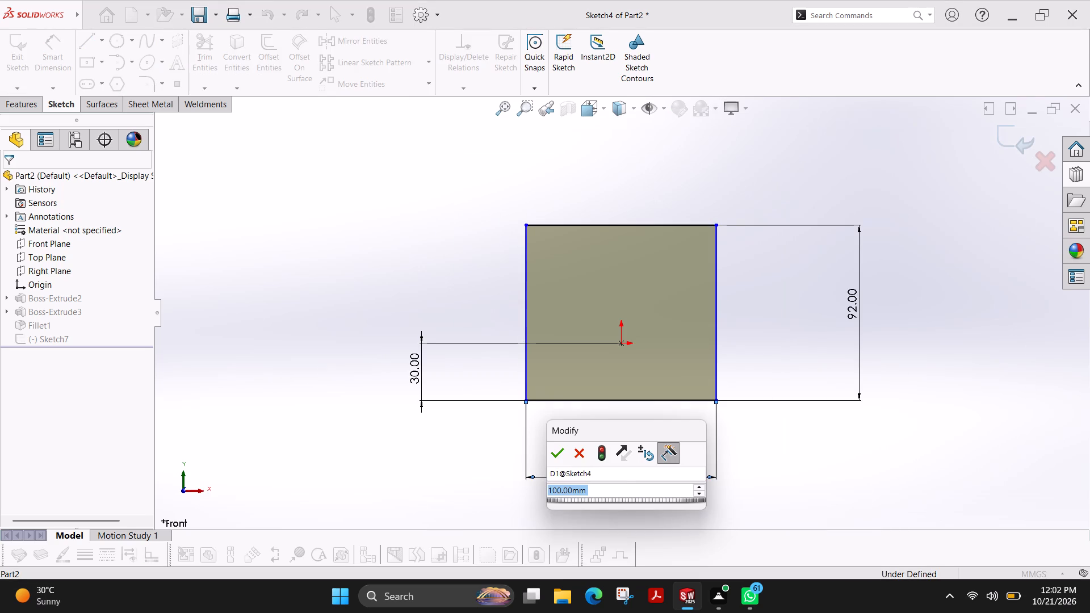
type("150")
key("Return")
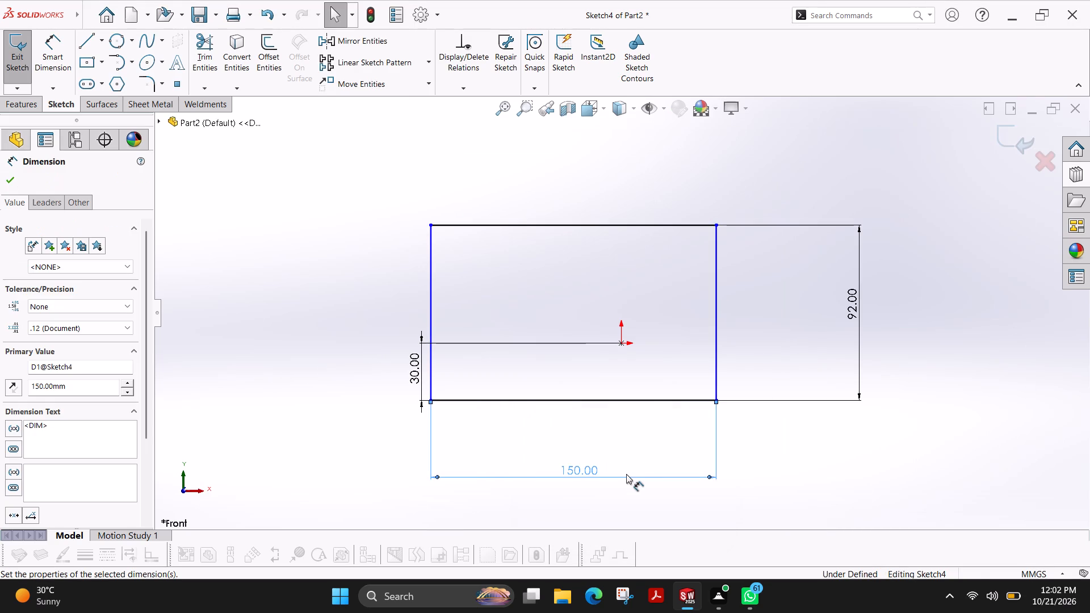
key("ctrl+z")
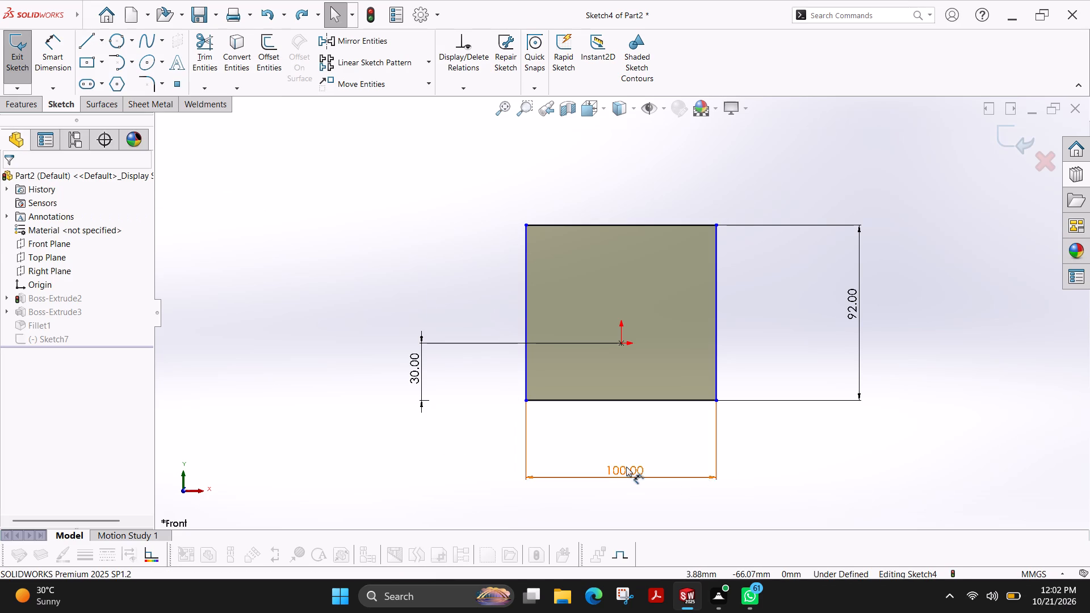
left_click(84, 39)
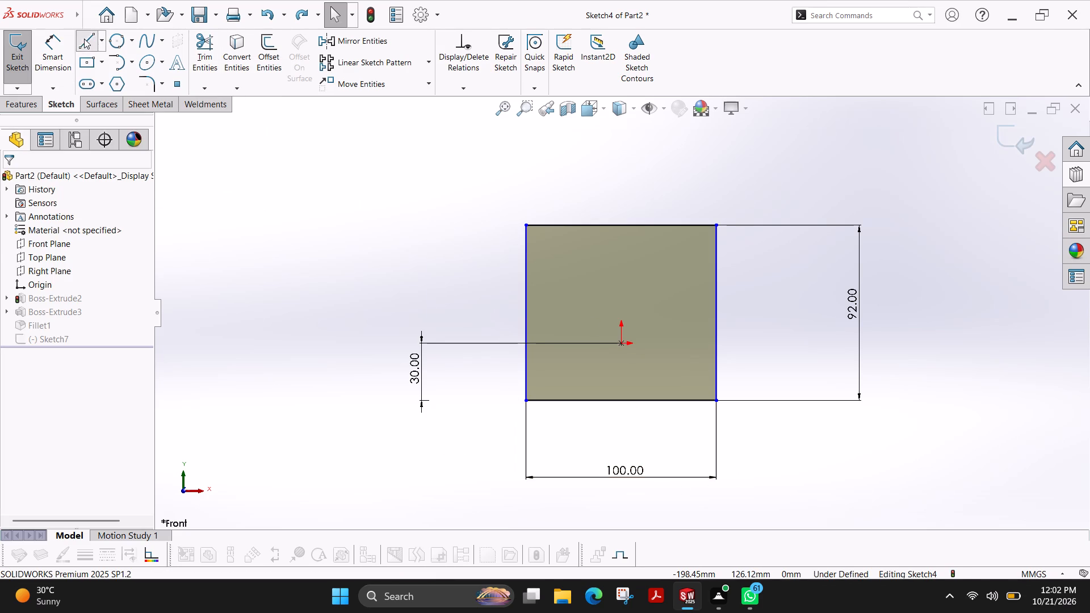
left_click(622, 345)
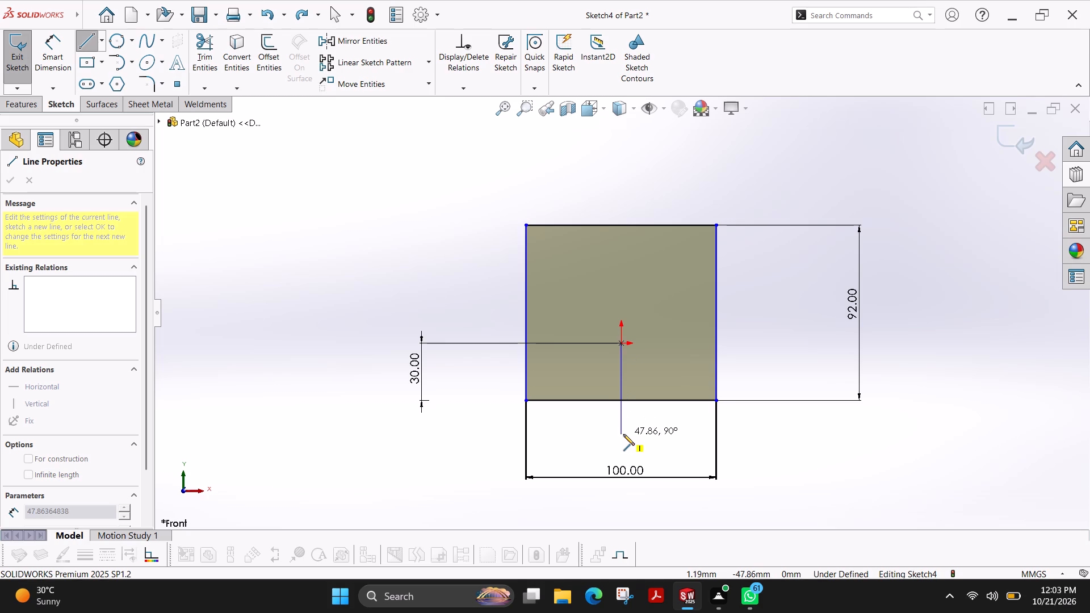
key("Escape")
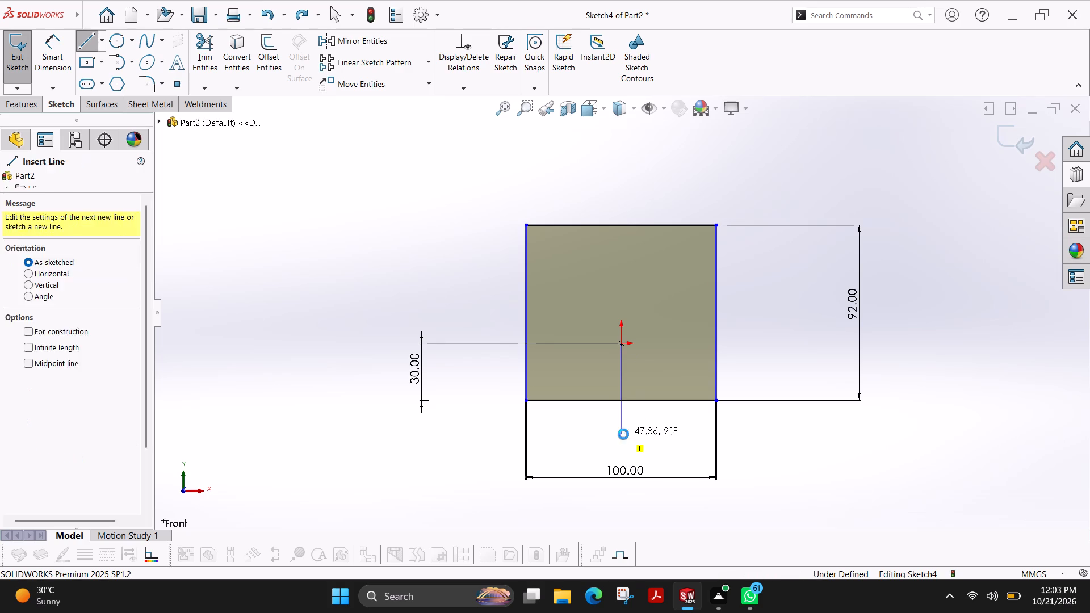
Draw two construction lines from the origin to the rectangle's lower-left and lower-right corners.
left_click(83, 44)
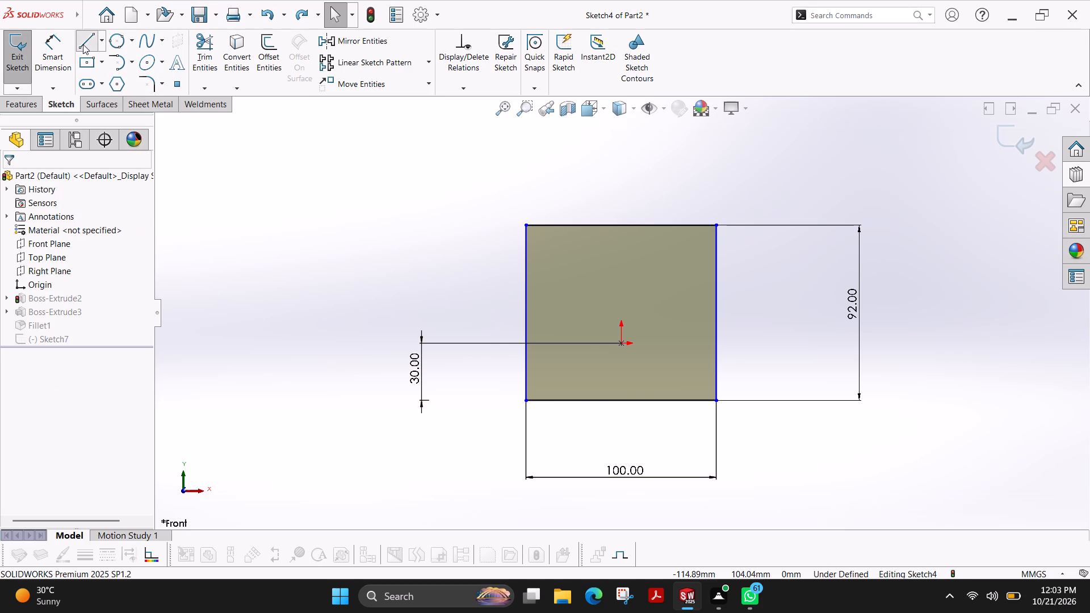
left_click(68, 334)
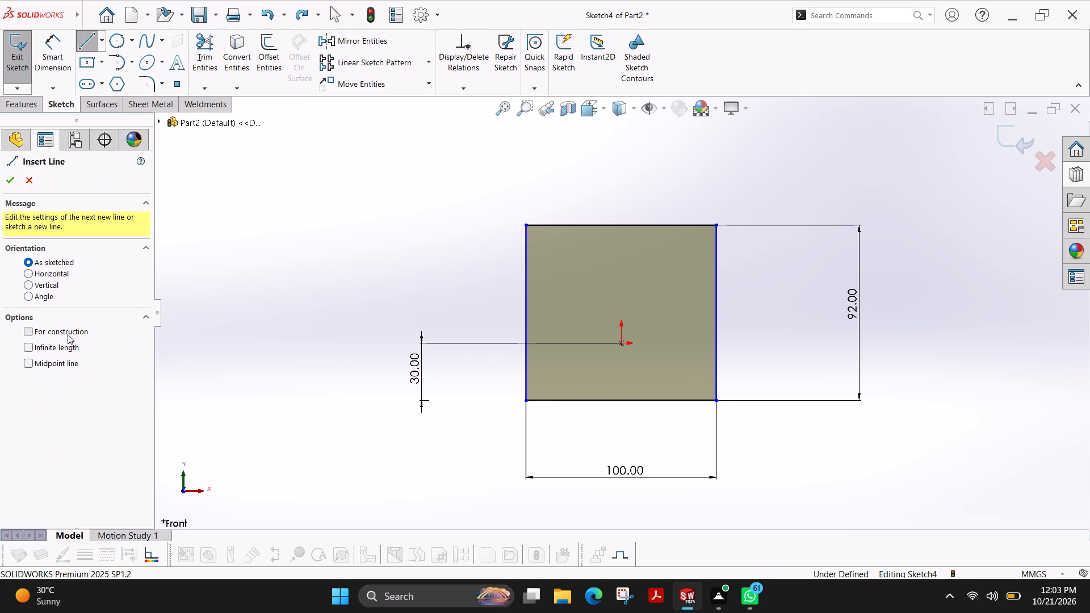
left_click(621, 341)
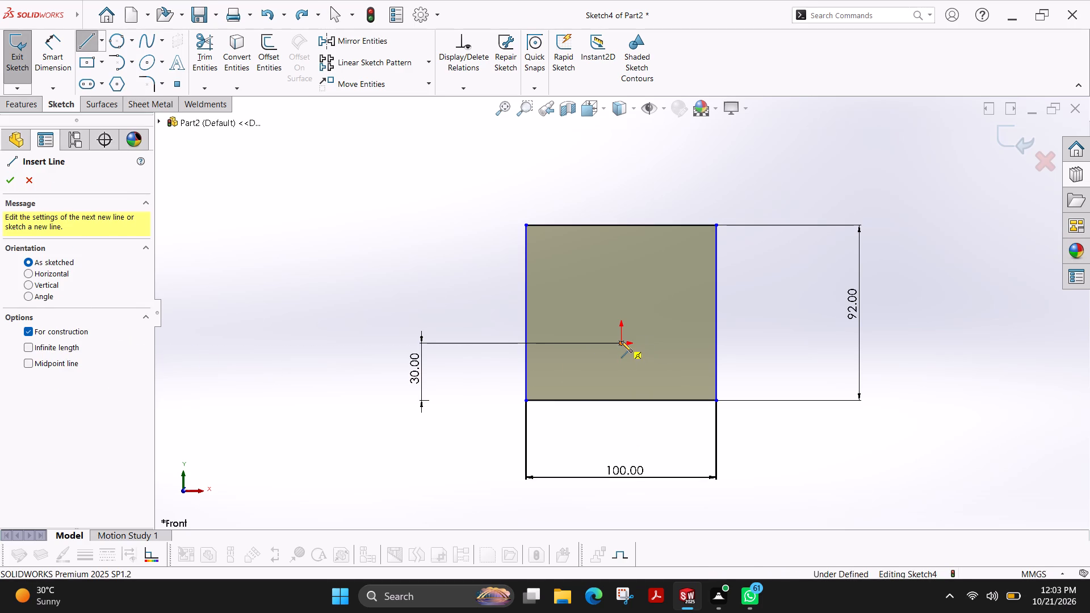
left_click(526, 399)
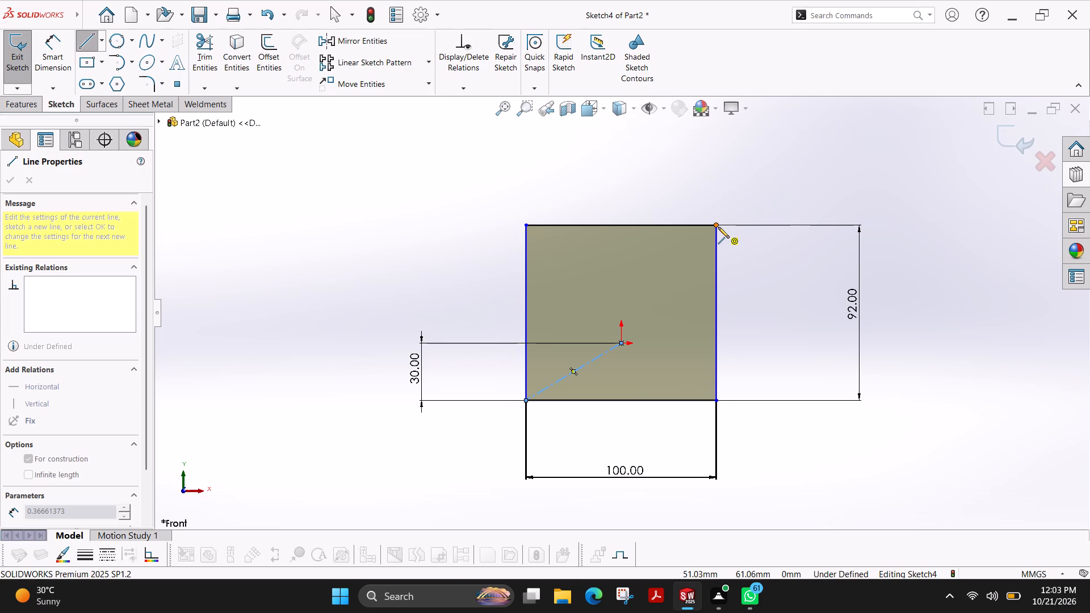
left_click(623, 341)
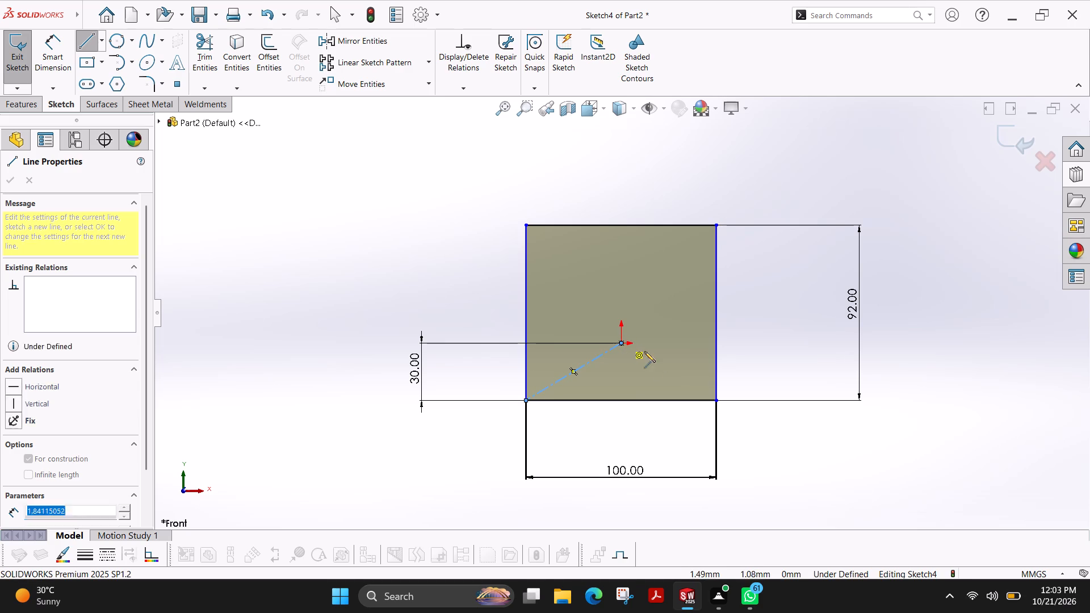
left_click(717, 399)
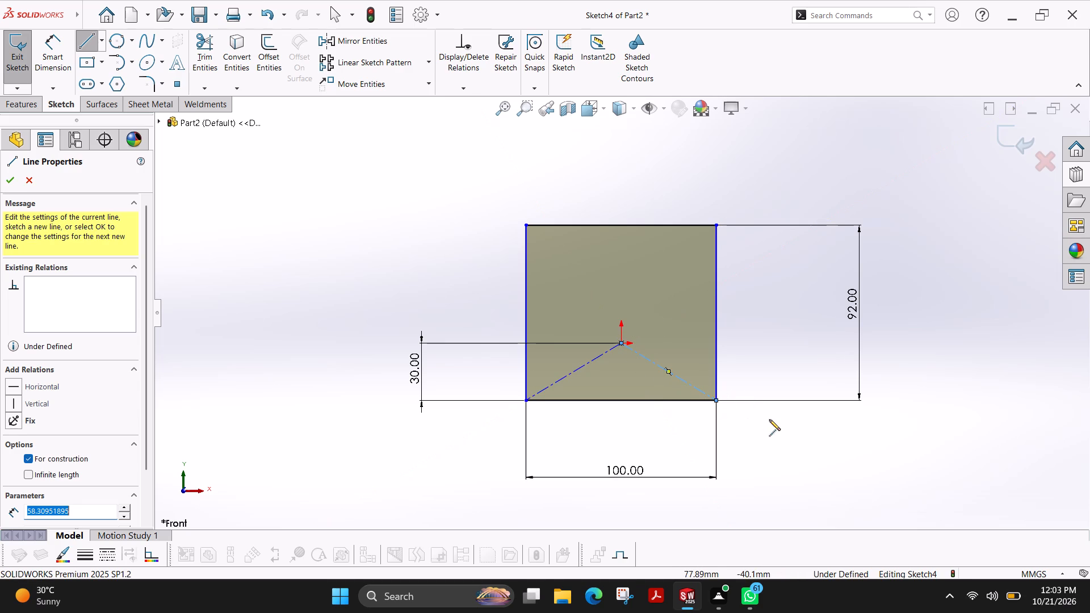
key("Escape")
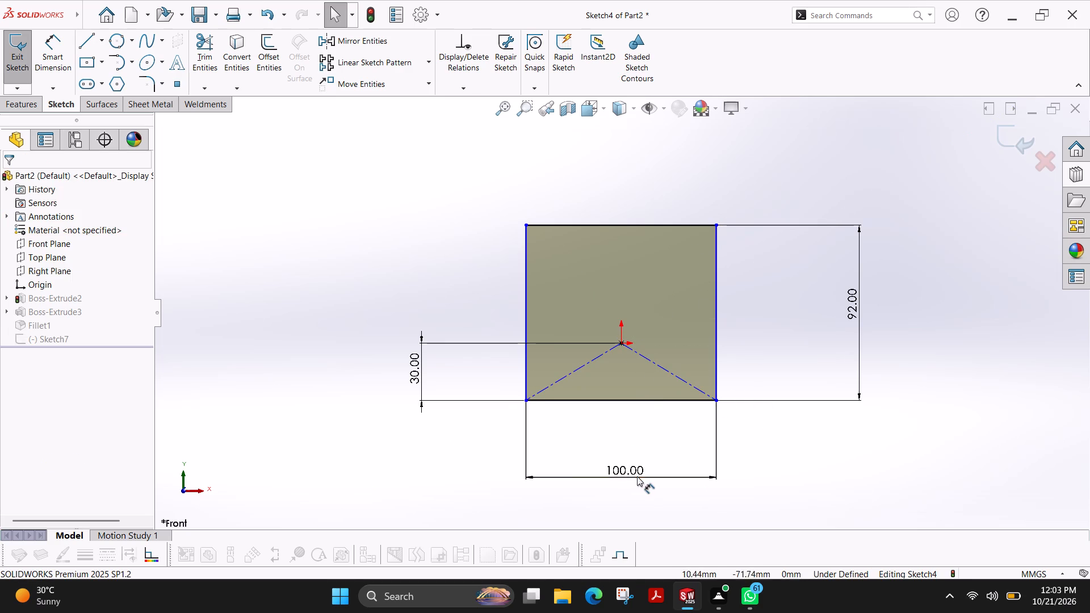
Set the base rectangle's width to 150 mm.
double_click(634, 475)
type("150")
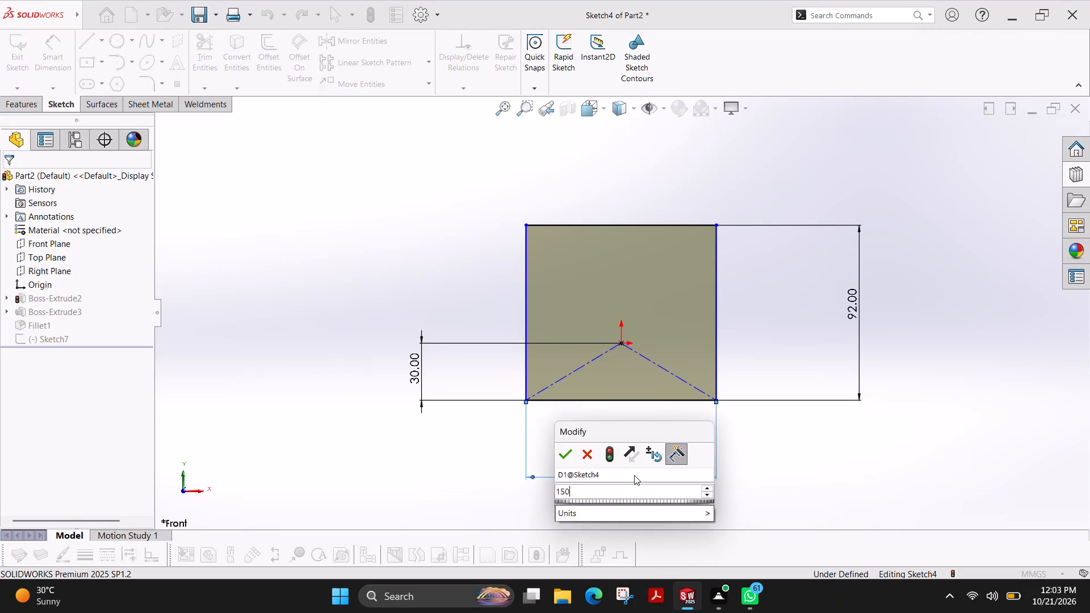
key("Return")
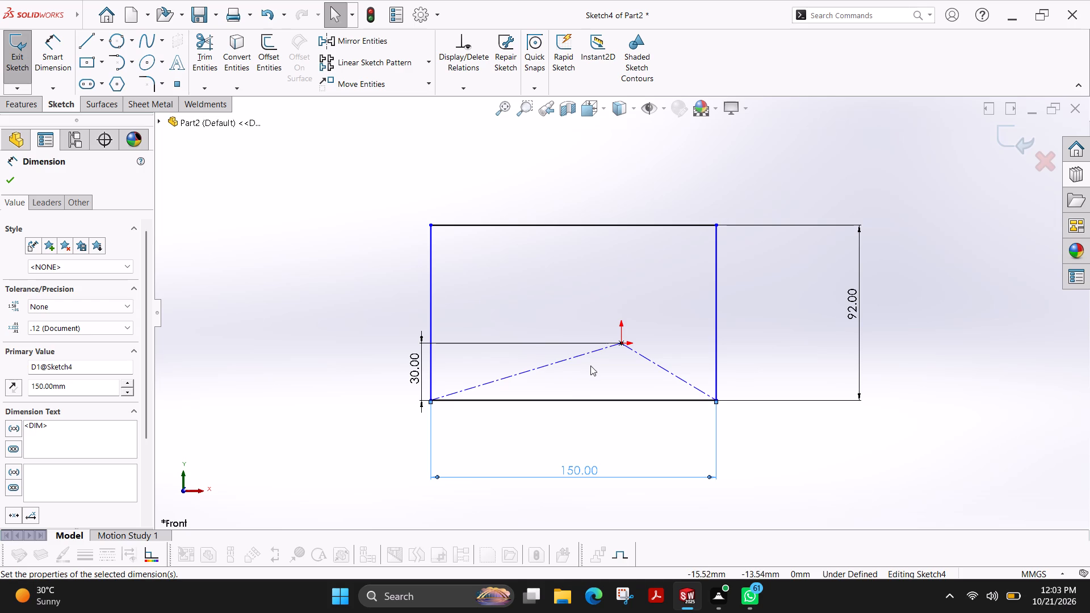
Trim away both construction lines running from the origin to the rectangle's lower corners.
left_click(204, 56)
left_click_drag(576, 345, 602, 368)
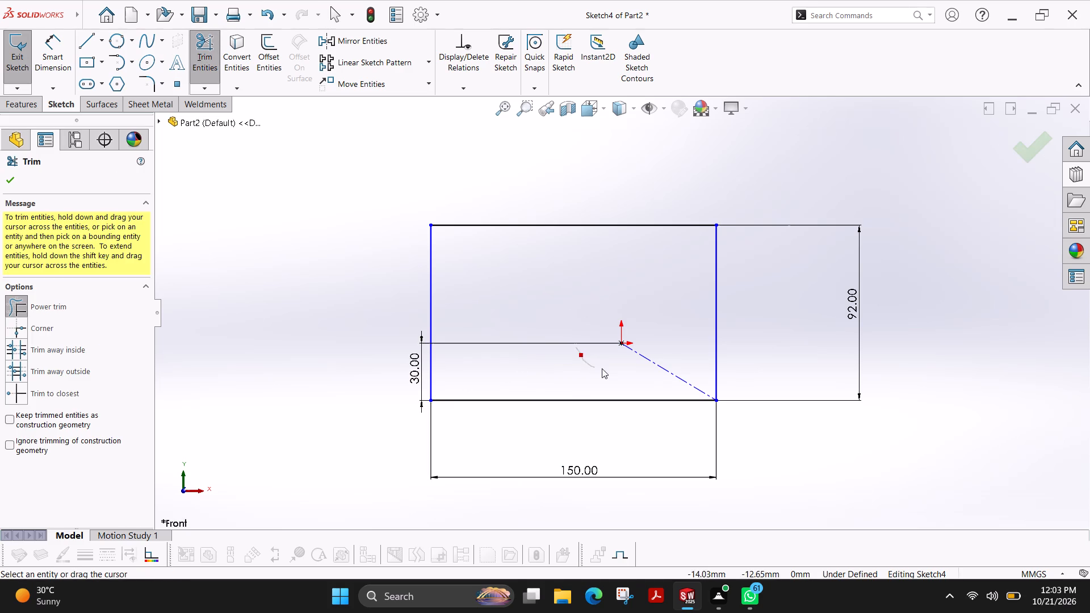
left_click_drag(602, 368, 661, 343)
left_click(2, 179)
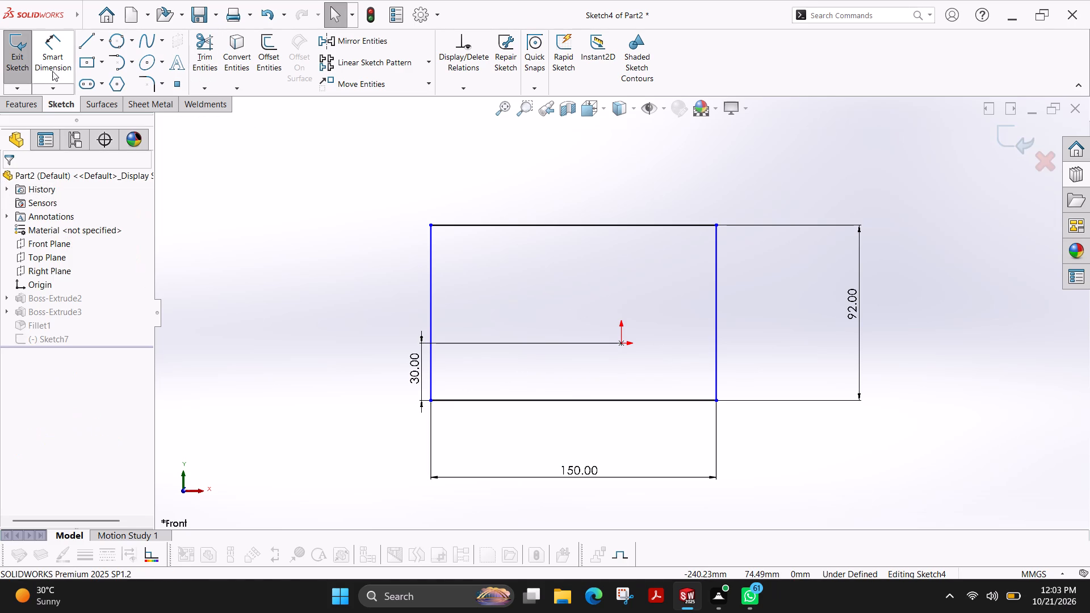
Dimension the rectangle's left edge 75 mm from the origin and exit the sketch.
left_click(60, 69)
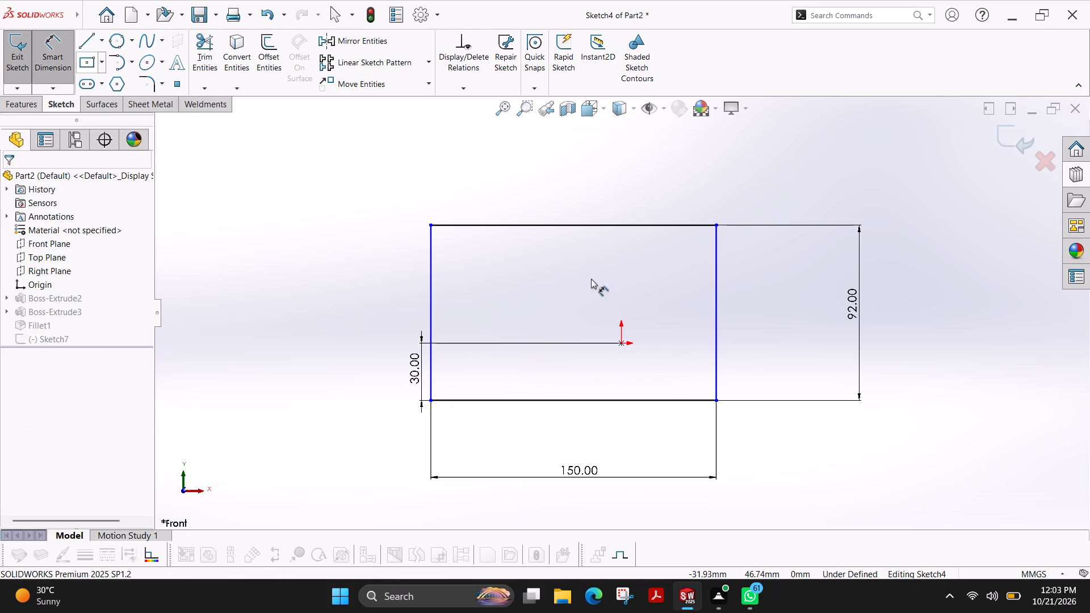
left_click(622, 343)
left_click(430, 289)
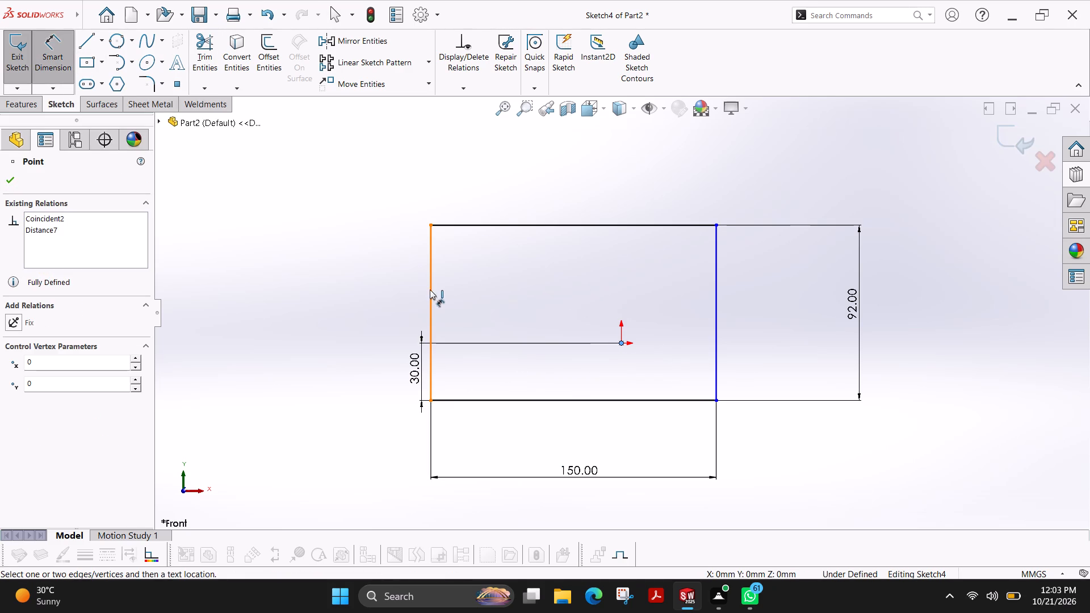
left_click(501, 178)
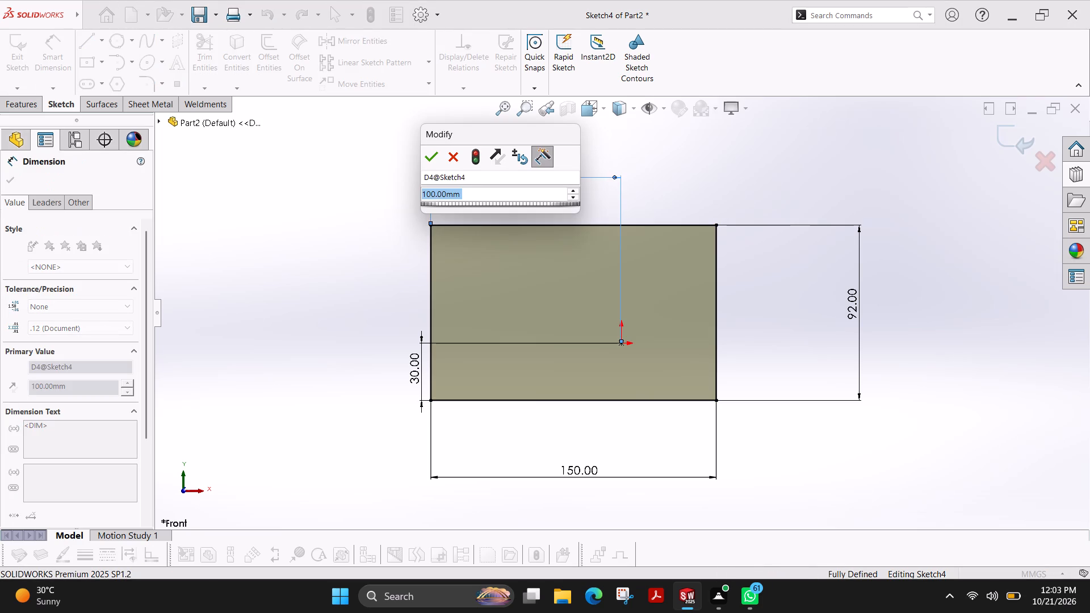
type("75")
key("Return")
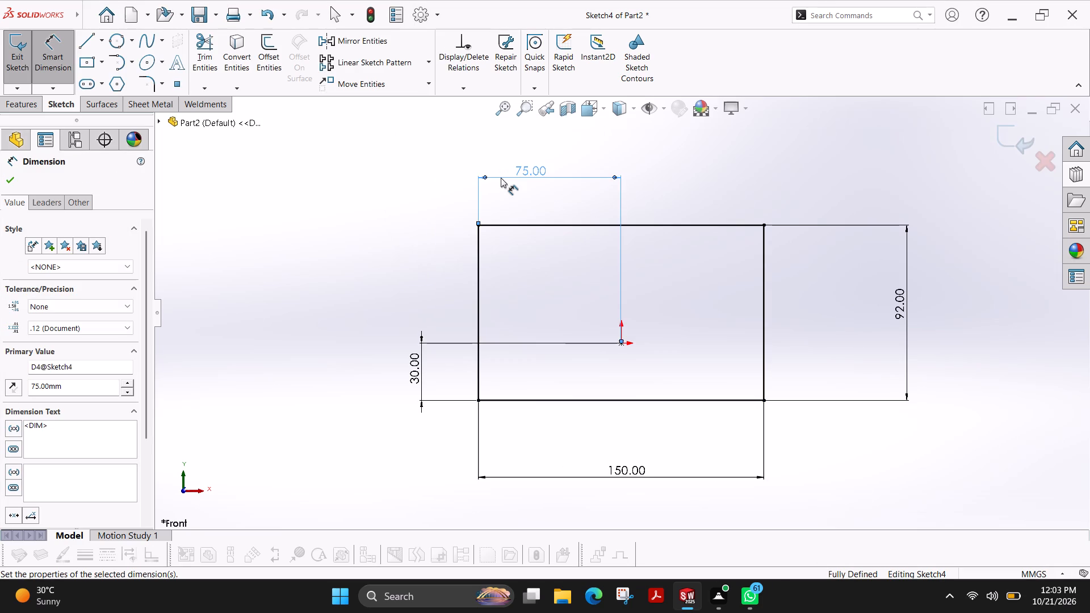
left_click(15, 179)
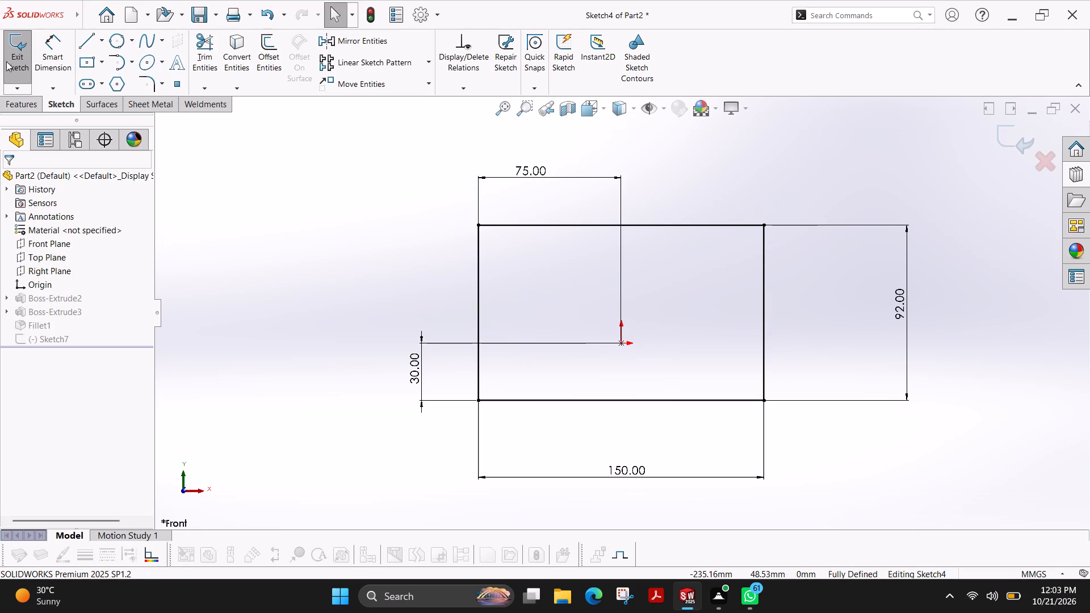
left_click(9, 61)
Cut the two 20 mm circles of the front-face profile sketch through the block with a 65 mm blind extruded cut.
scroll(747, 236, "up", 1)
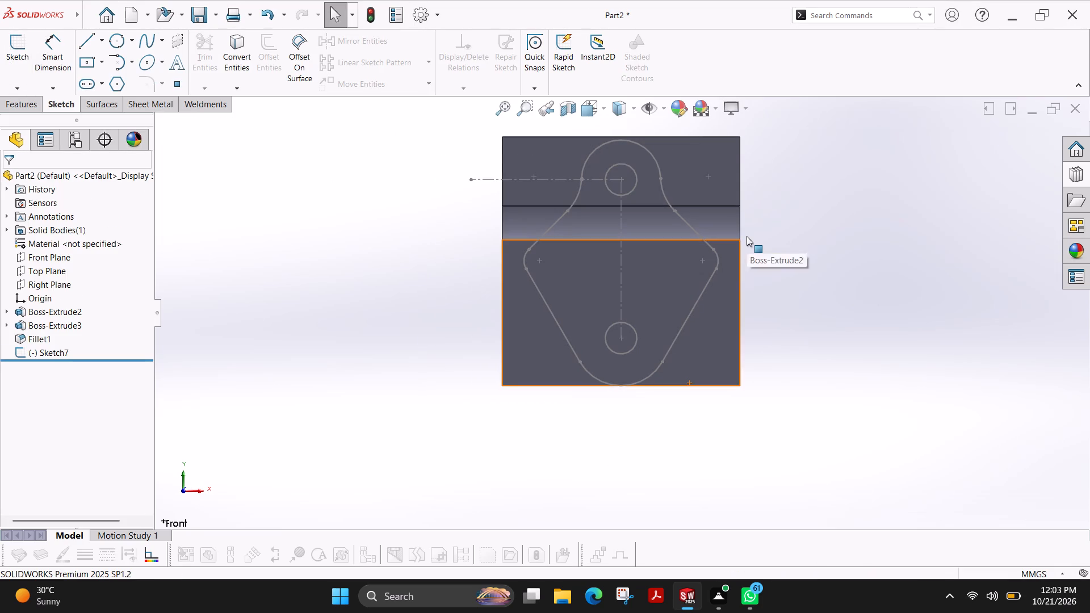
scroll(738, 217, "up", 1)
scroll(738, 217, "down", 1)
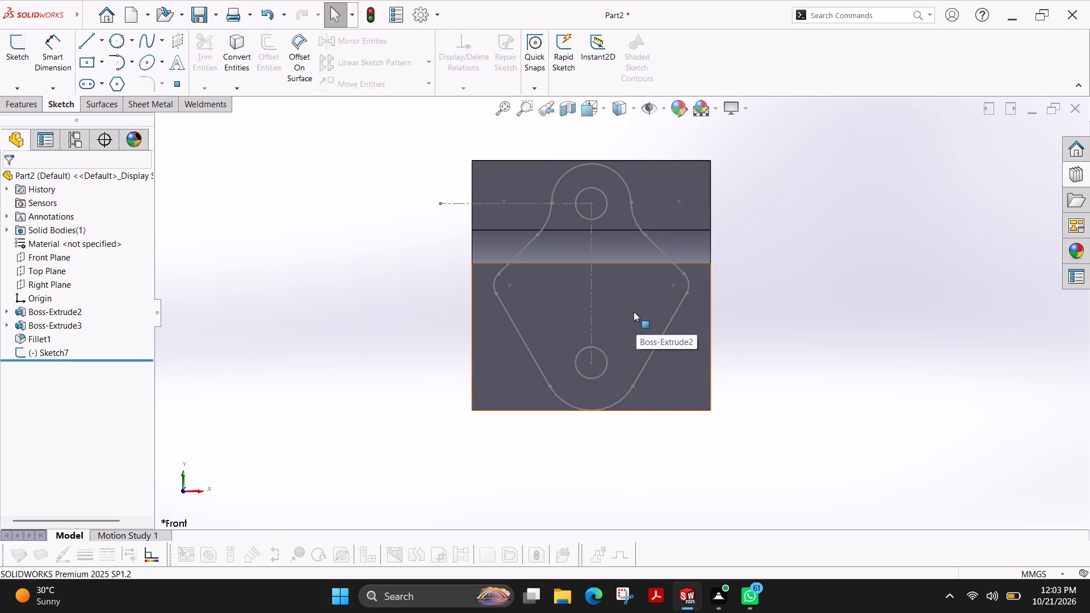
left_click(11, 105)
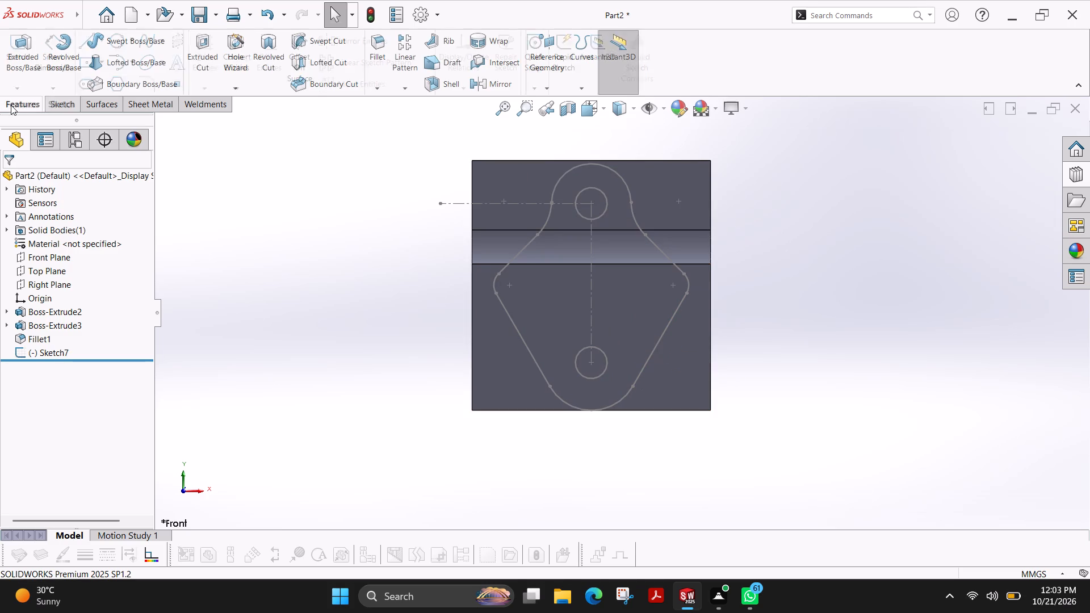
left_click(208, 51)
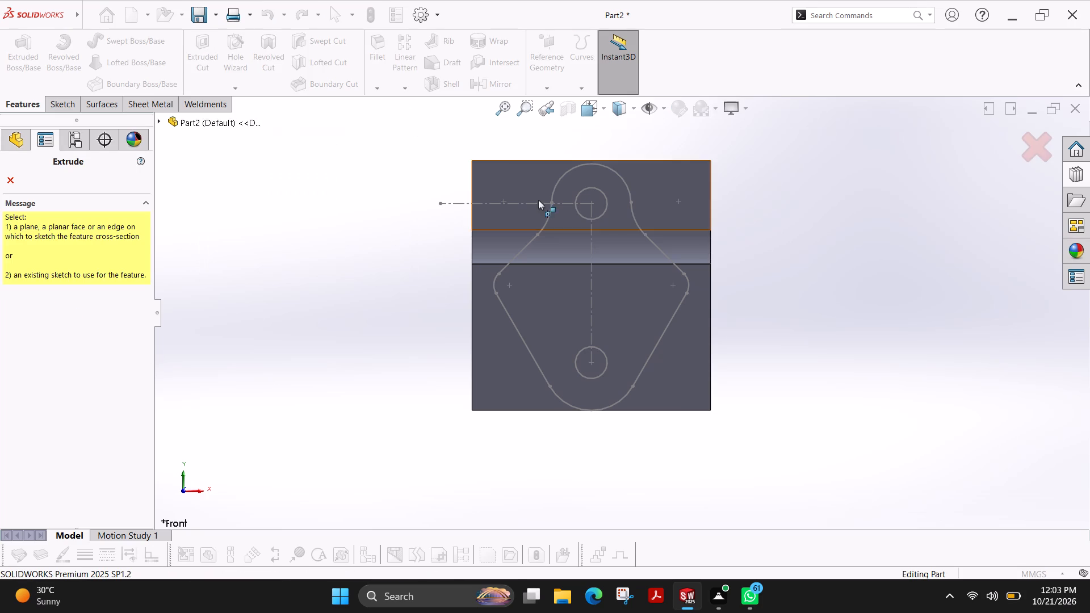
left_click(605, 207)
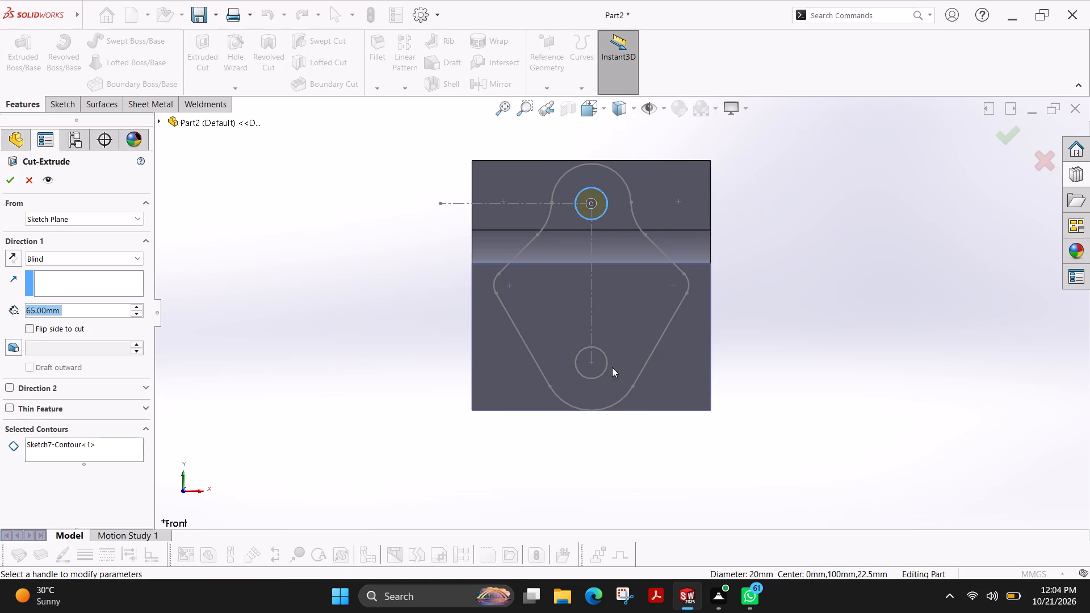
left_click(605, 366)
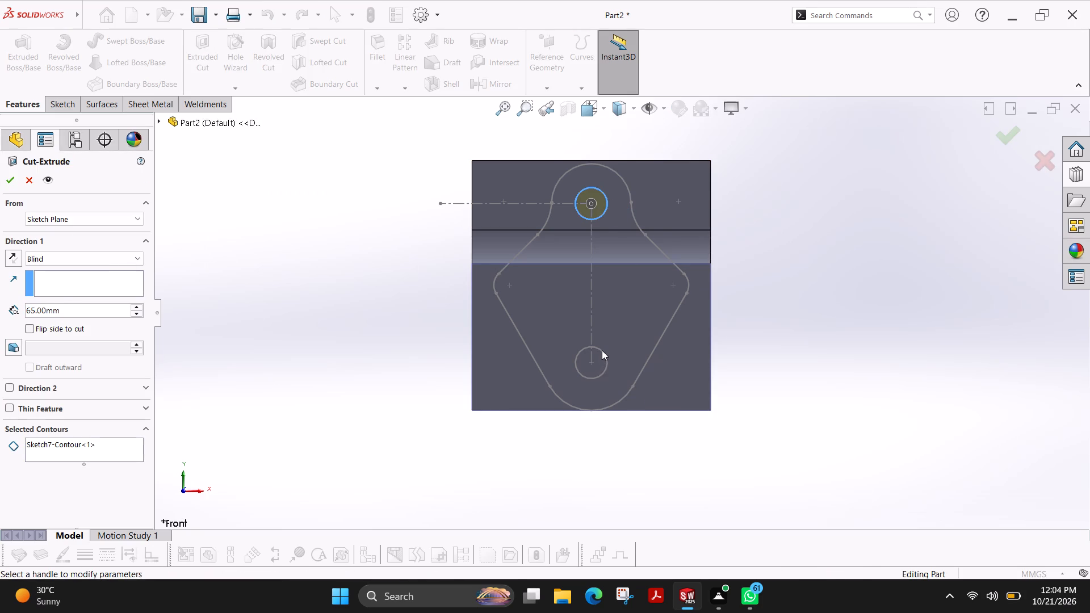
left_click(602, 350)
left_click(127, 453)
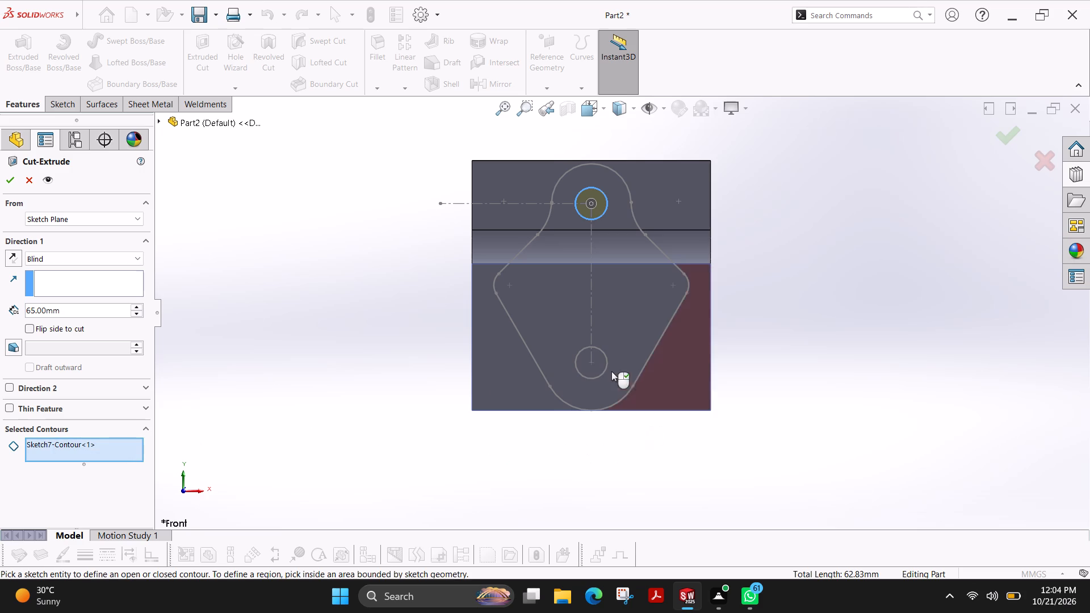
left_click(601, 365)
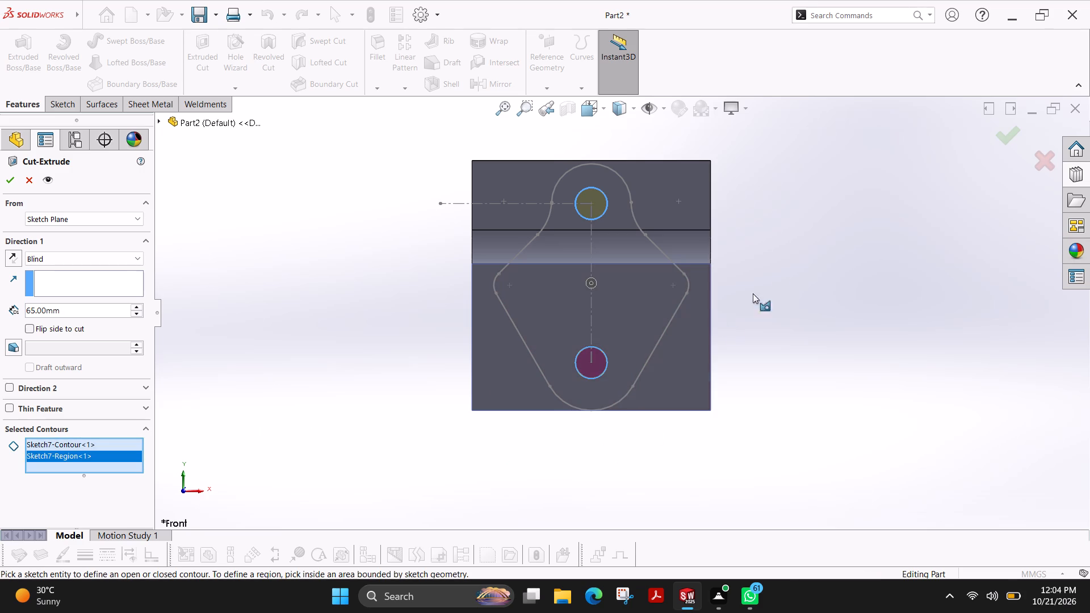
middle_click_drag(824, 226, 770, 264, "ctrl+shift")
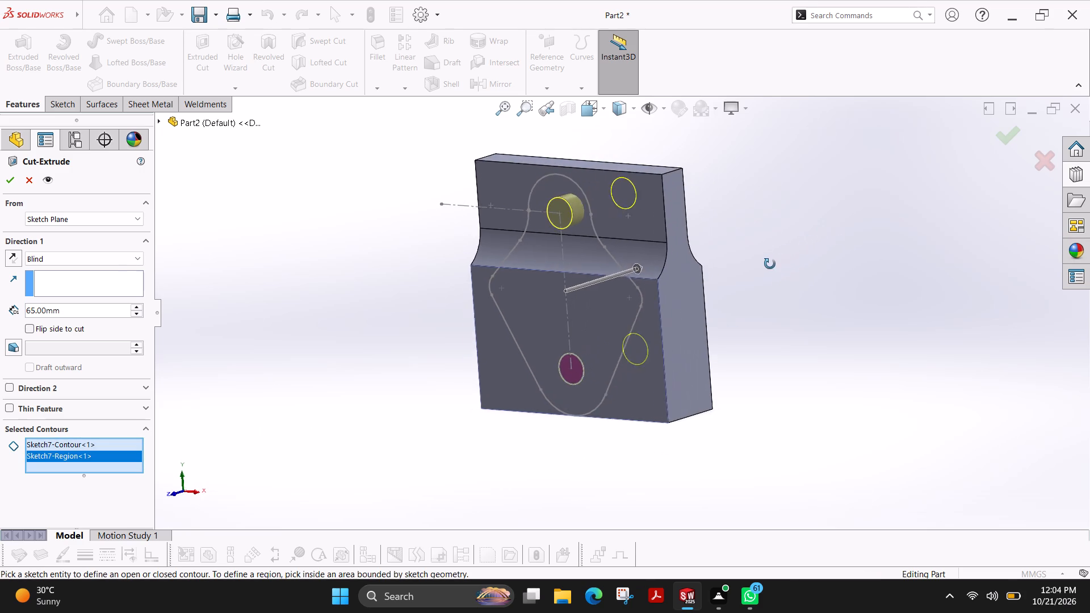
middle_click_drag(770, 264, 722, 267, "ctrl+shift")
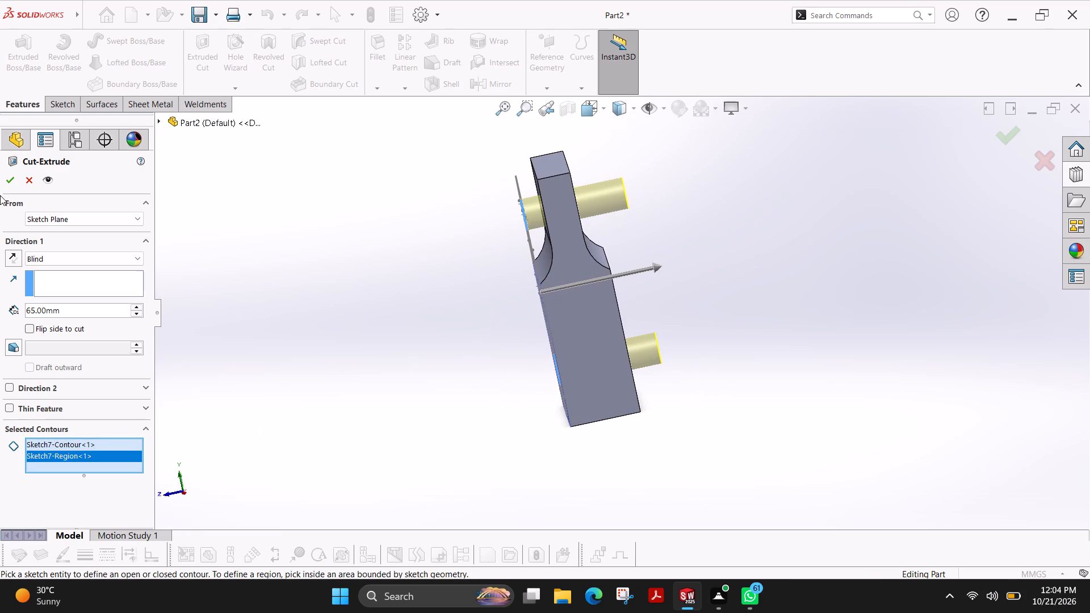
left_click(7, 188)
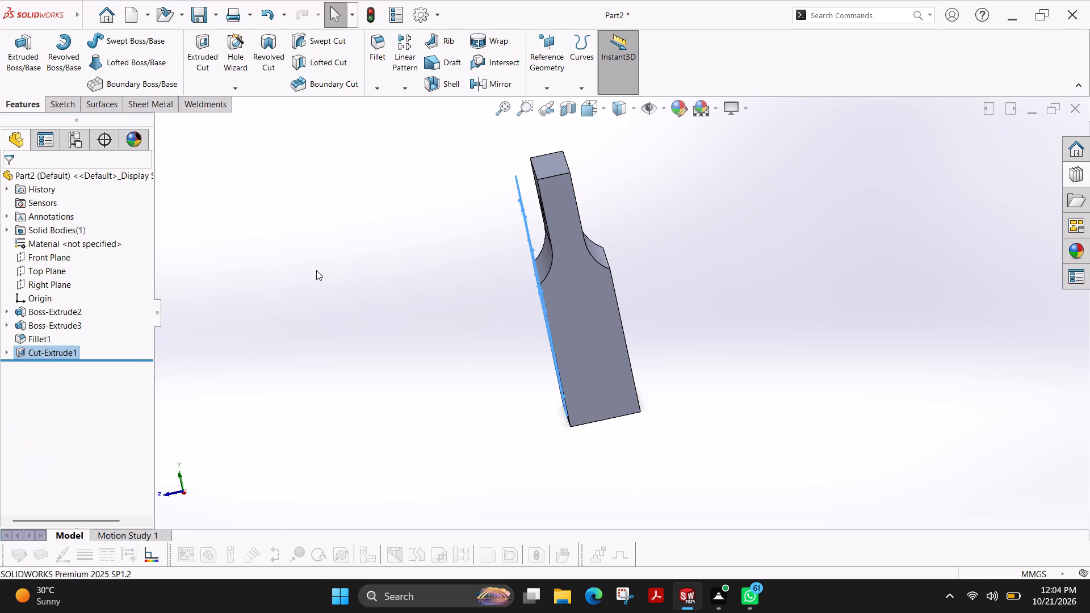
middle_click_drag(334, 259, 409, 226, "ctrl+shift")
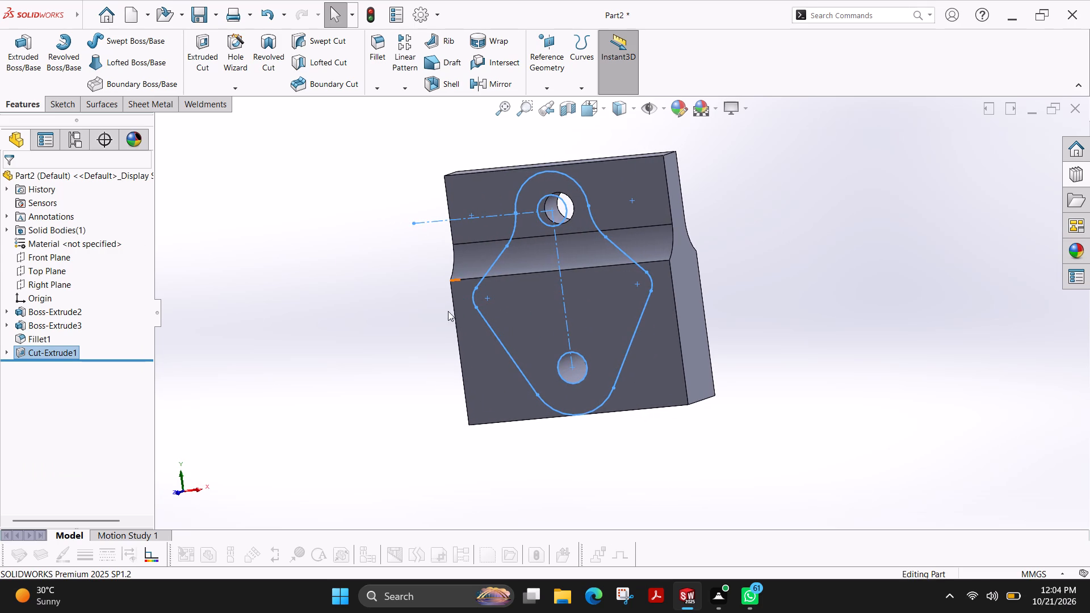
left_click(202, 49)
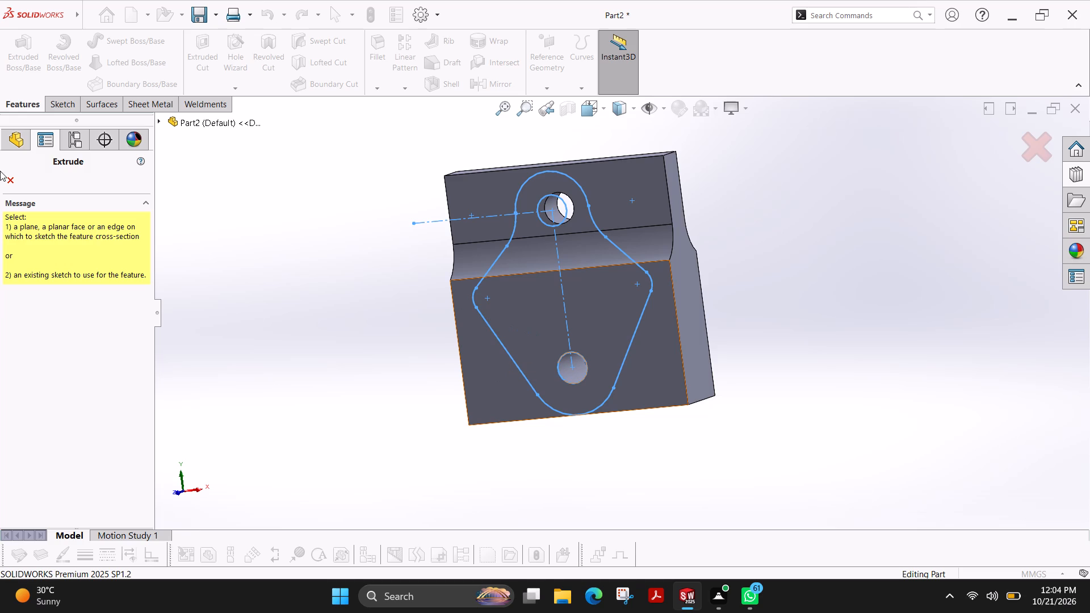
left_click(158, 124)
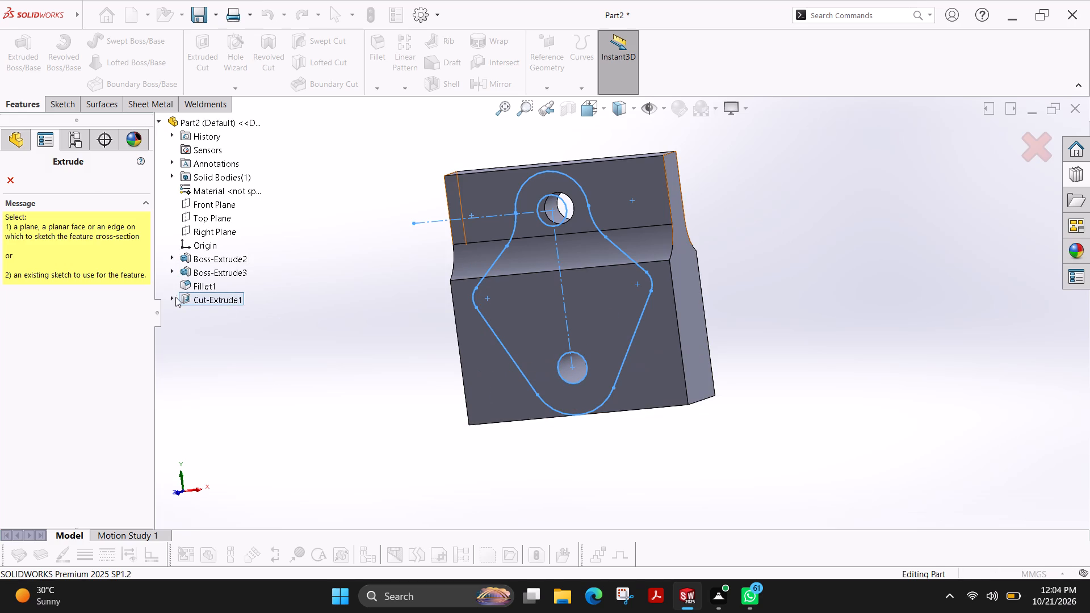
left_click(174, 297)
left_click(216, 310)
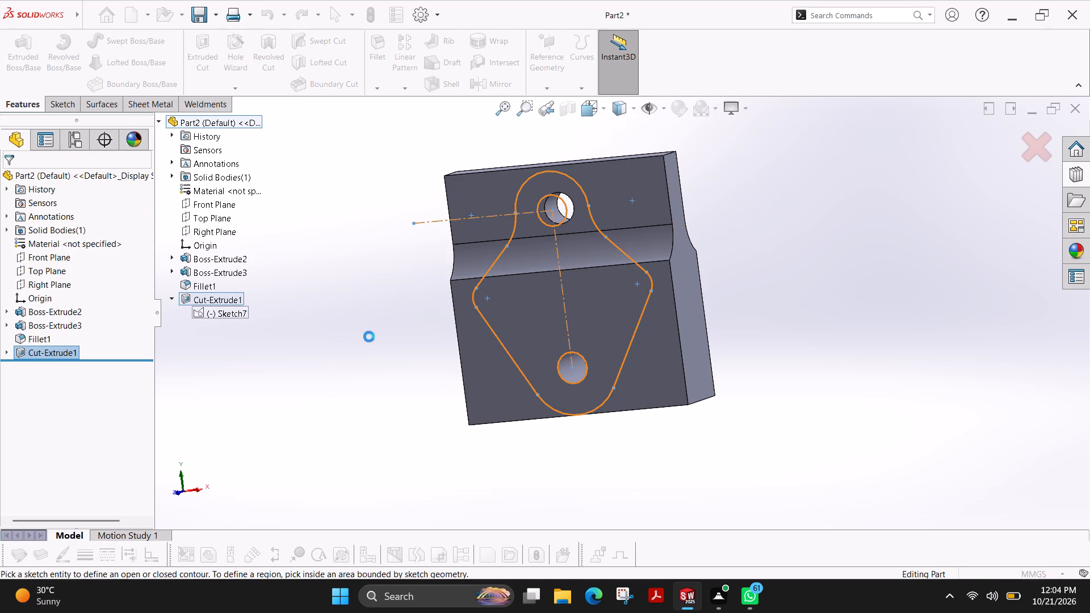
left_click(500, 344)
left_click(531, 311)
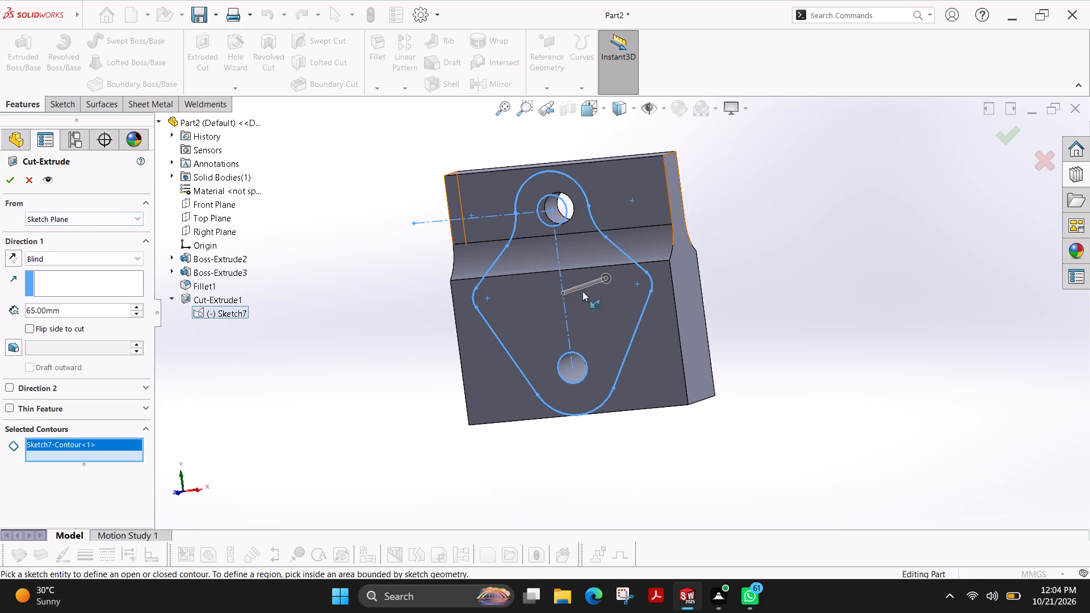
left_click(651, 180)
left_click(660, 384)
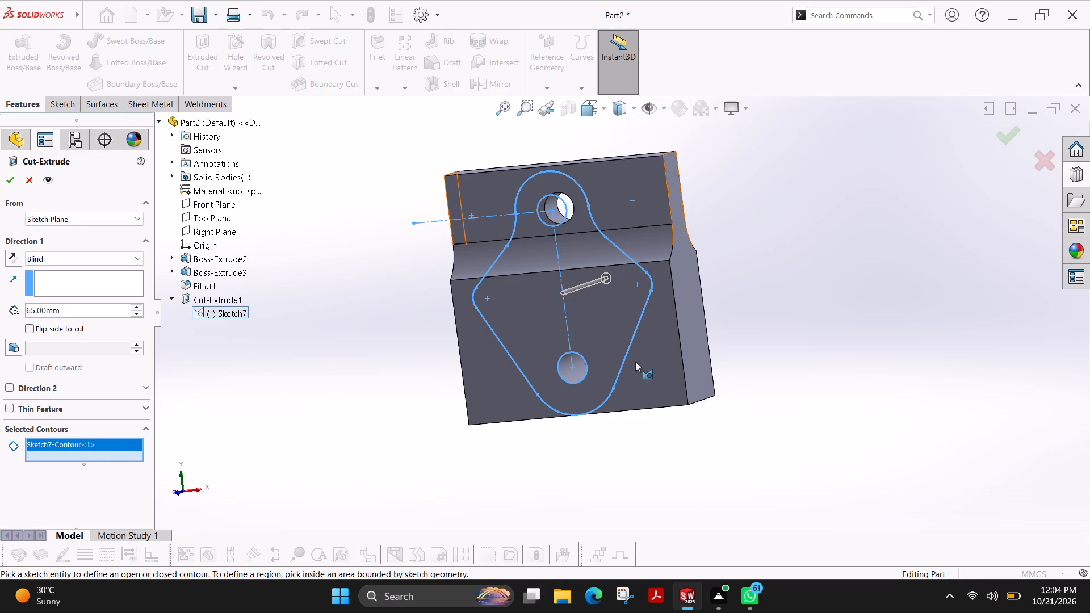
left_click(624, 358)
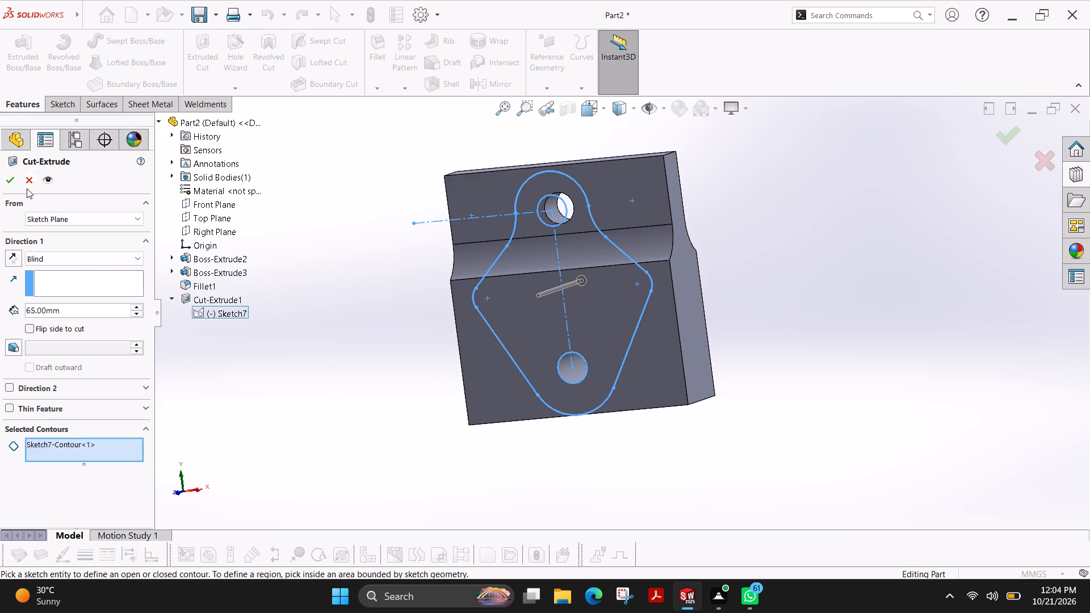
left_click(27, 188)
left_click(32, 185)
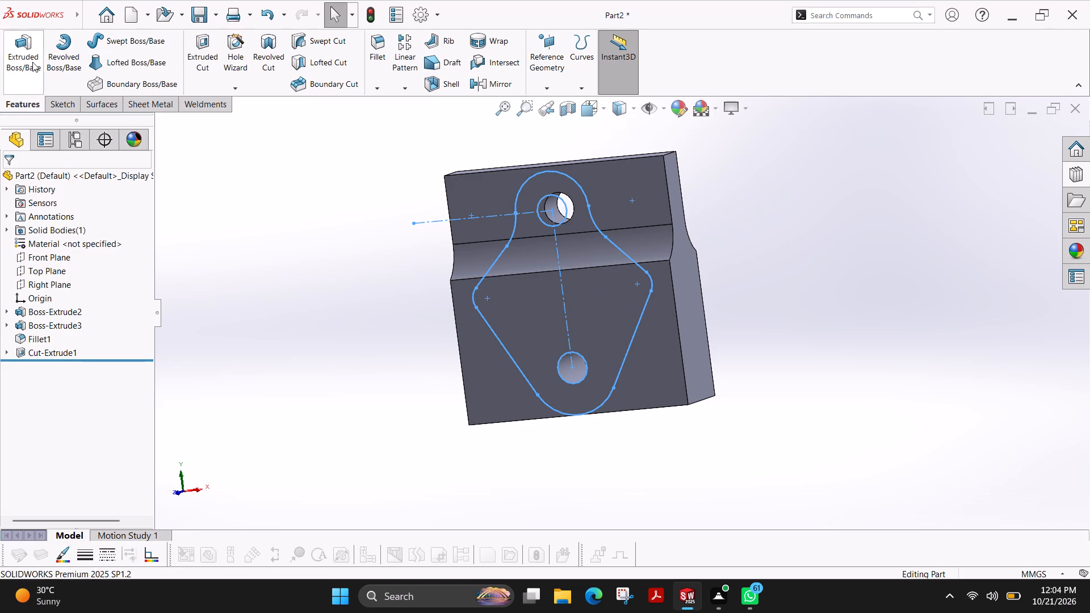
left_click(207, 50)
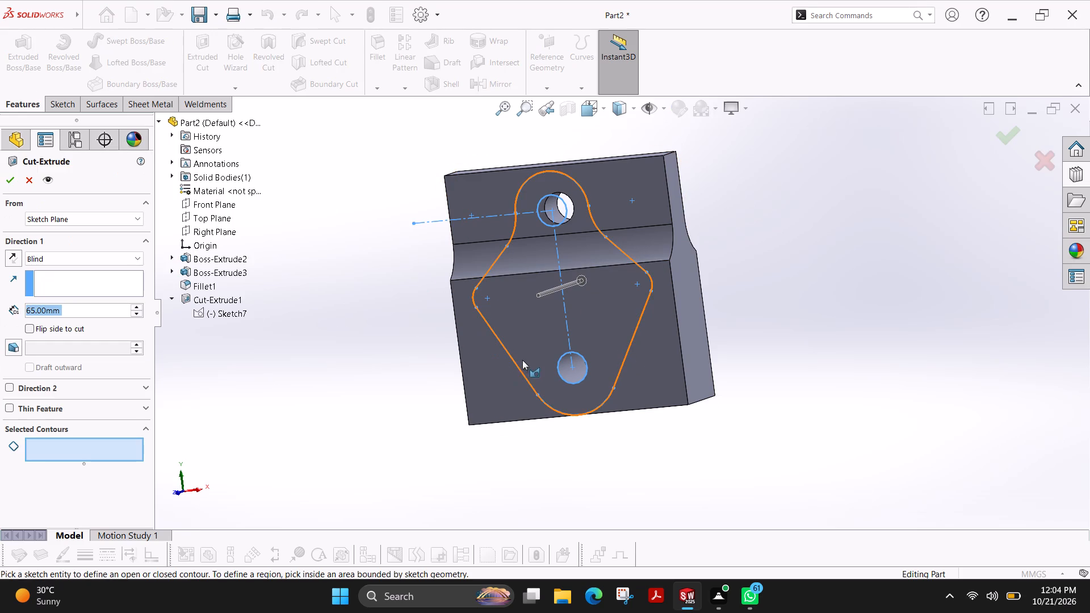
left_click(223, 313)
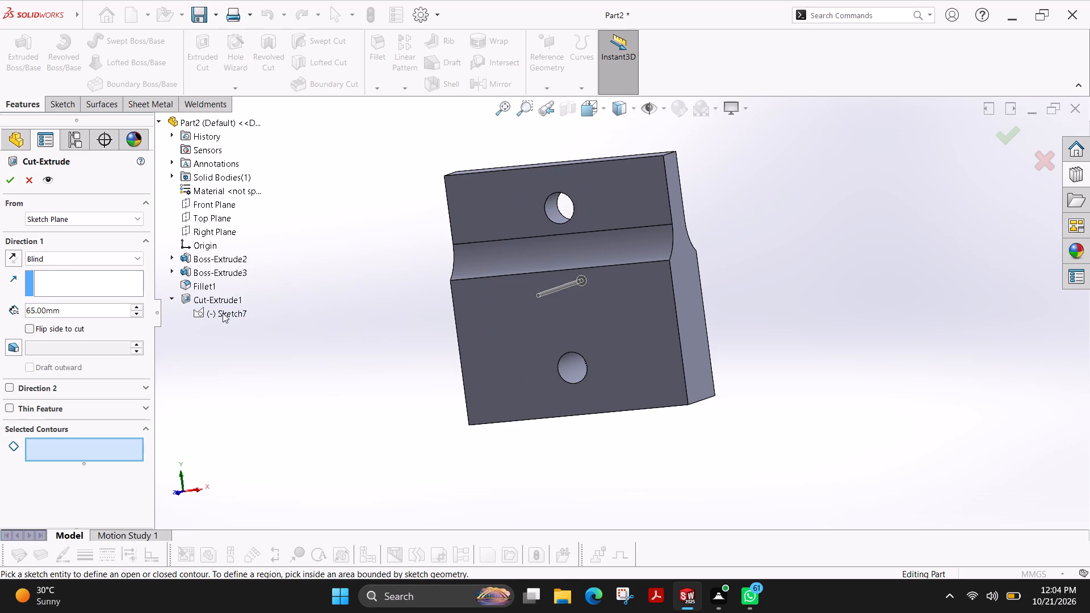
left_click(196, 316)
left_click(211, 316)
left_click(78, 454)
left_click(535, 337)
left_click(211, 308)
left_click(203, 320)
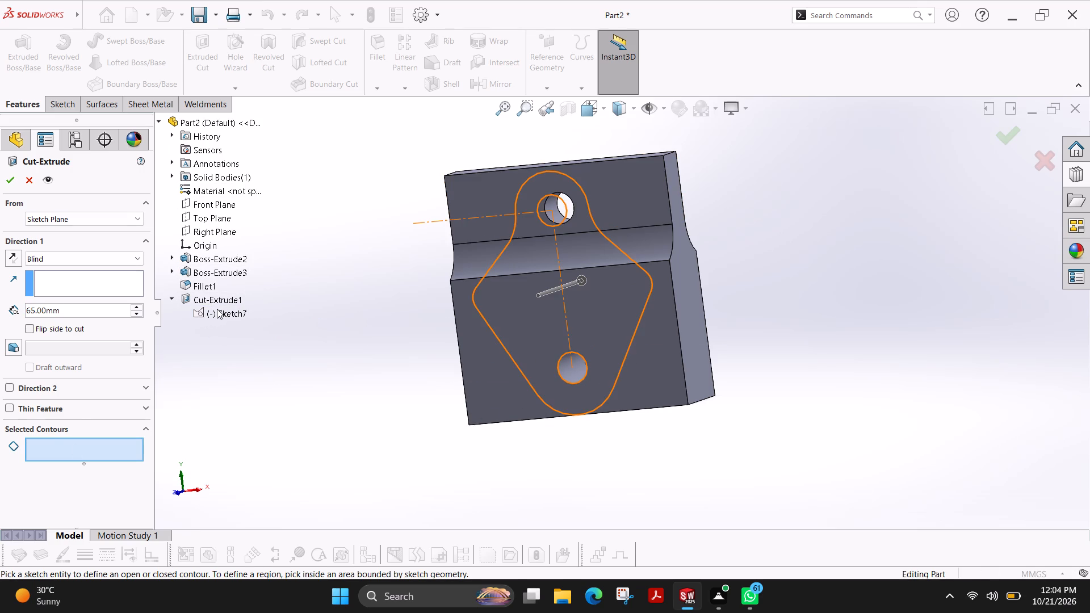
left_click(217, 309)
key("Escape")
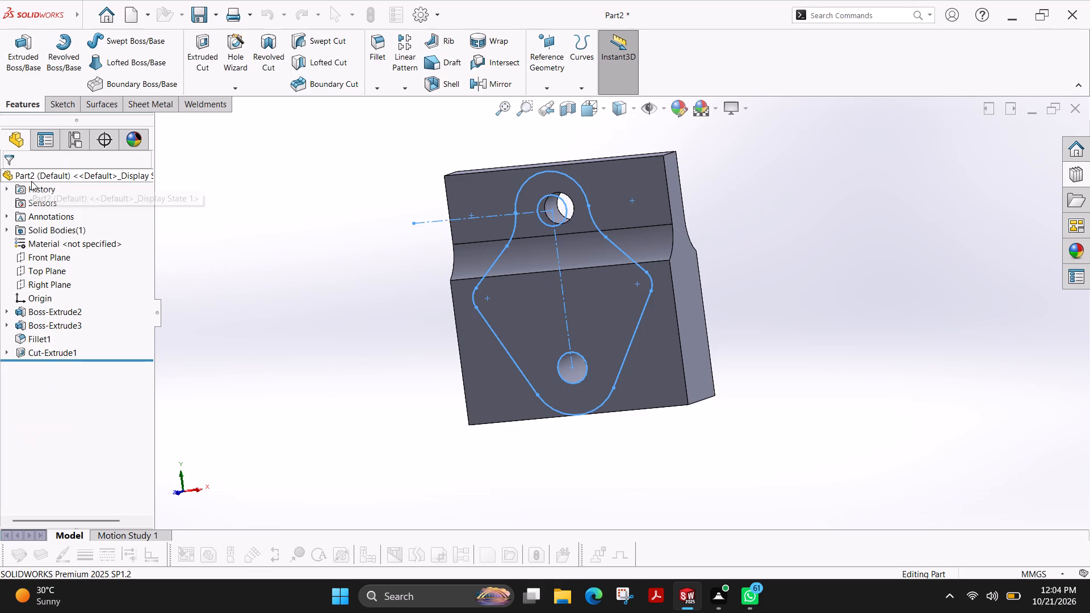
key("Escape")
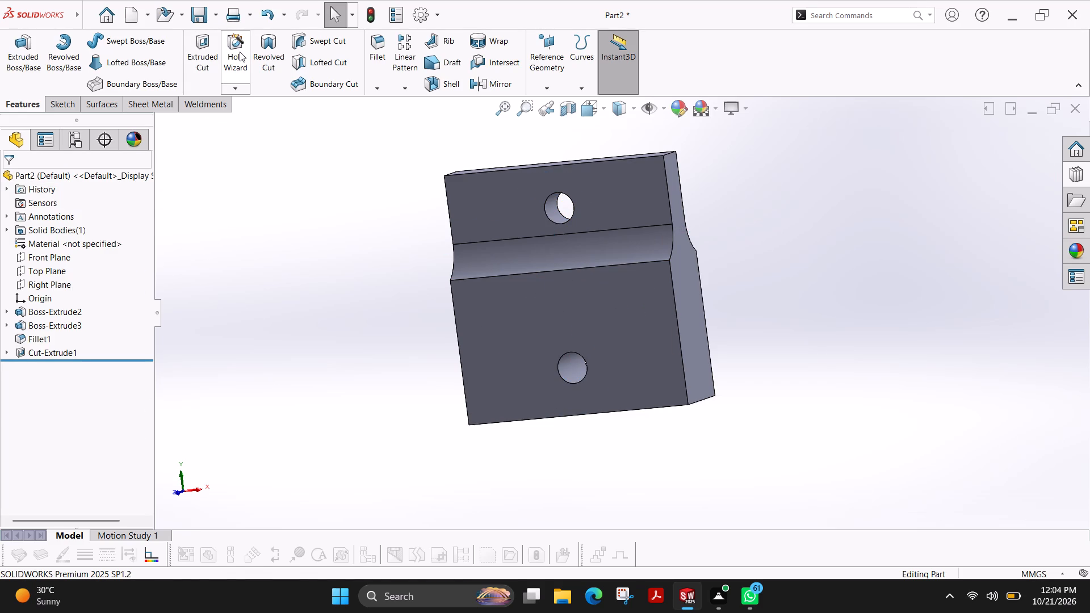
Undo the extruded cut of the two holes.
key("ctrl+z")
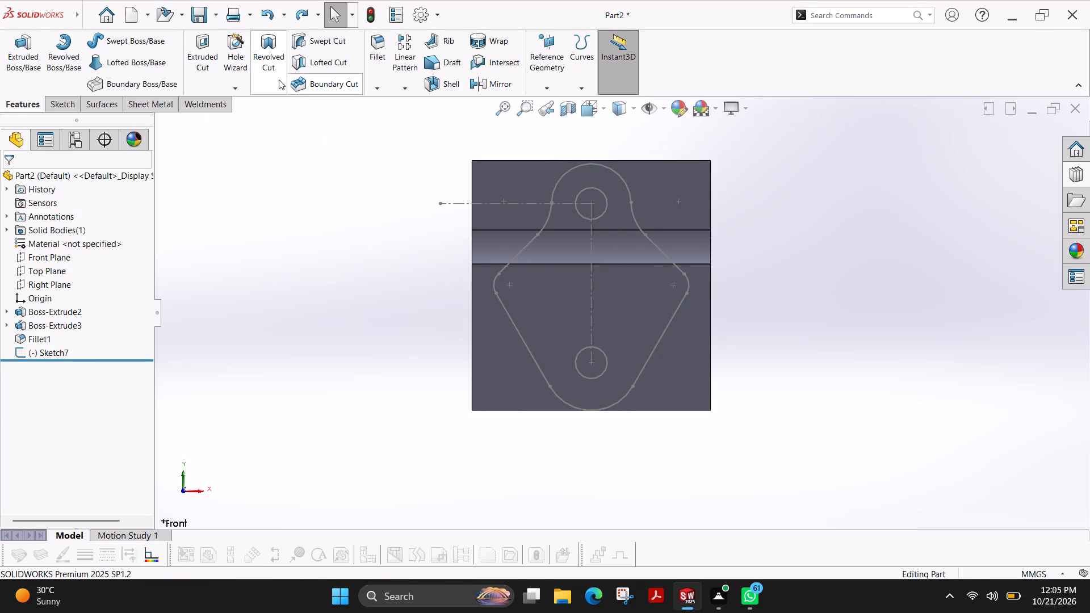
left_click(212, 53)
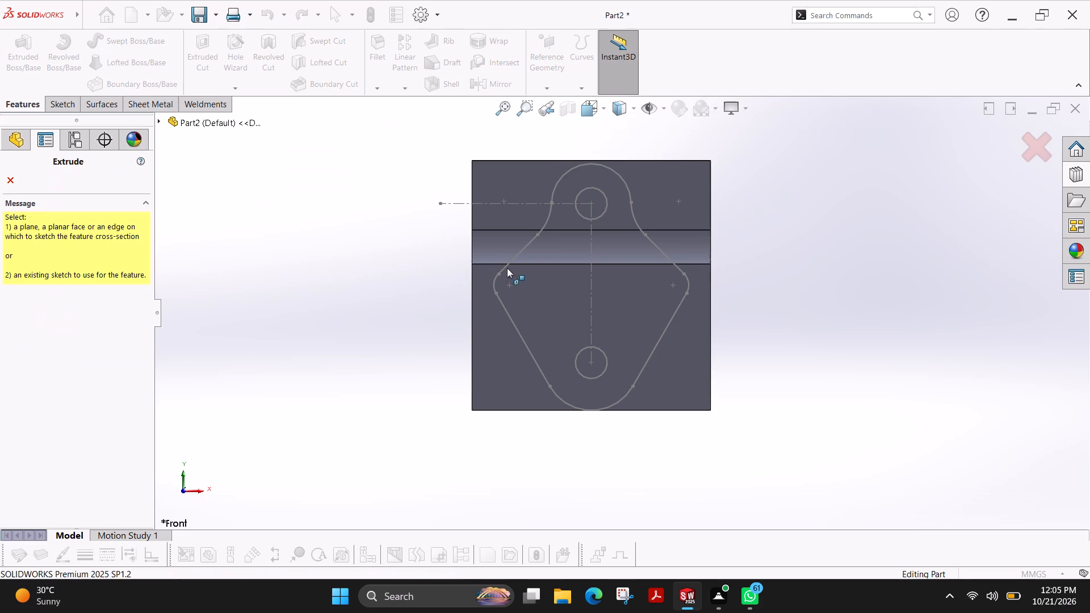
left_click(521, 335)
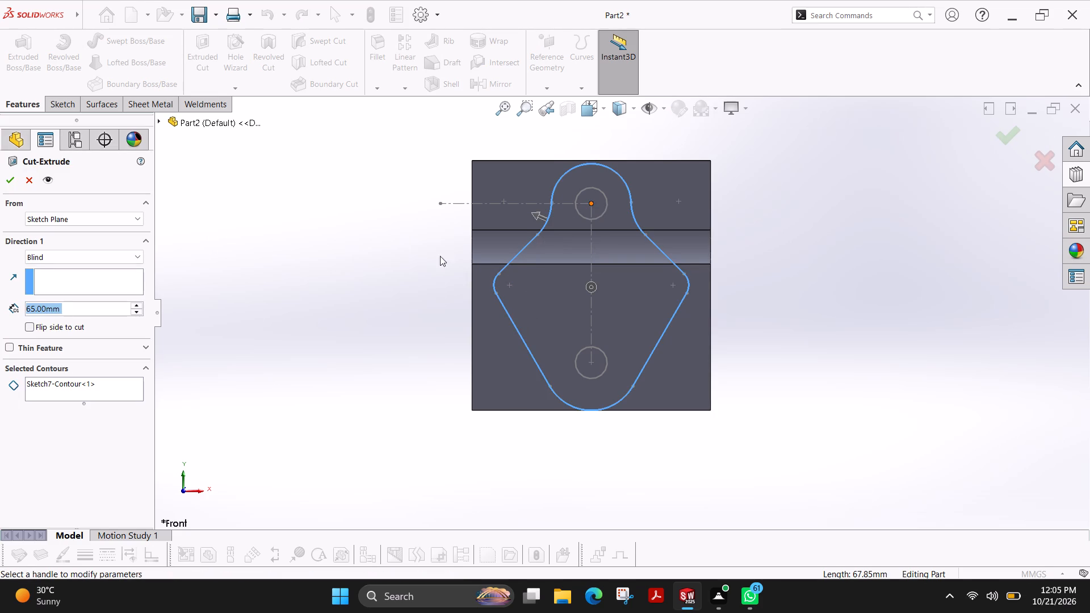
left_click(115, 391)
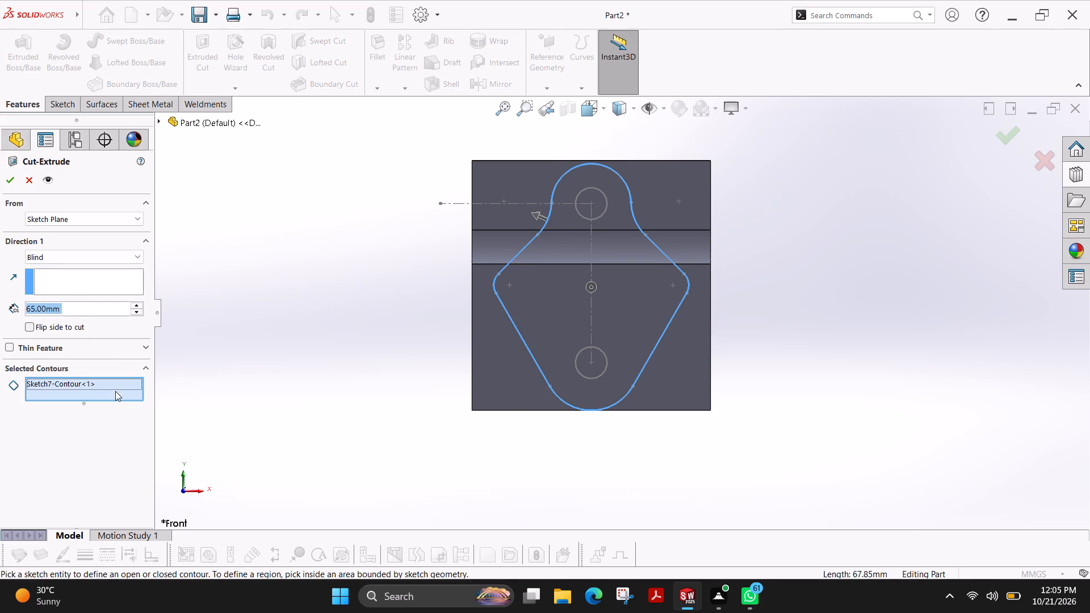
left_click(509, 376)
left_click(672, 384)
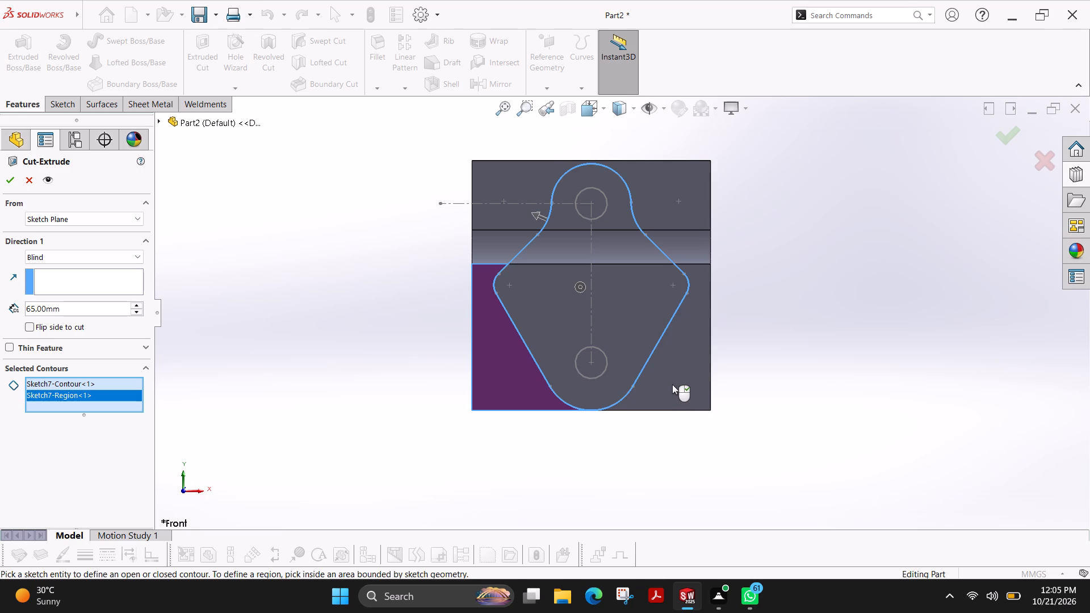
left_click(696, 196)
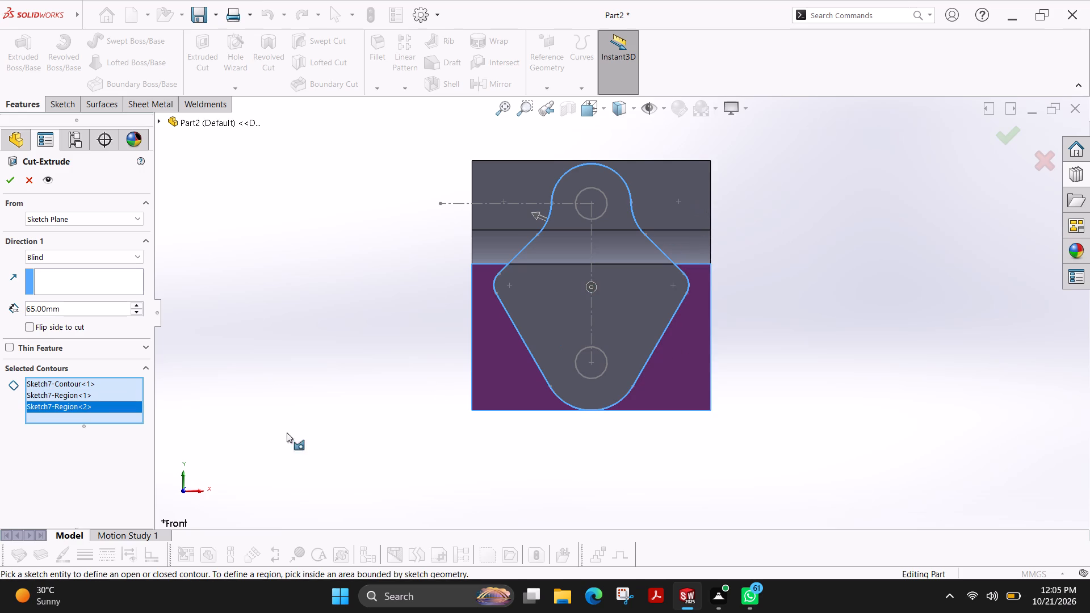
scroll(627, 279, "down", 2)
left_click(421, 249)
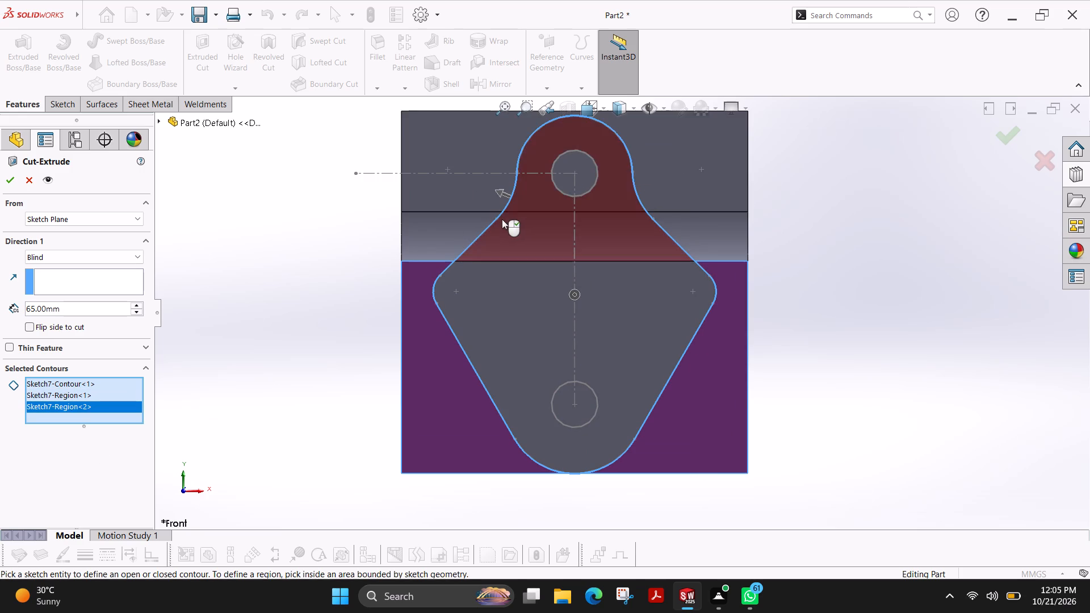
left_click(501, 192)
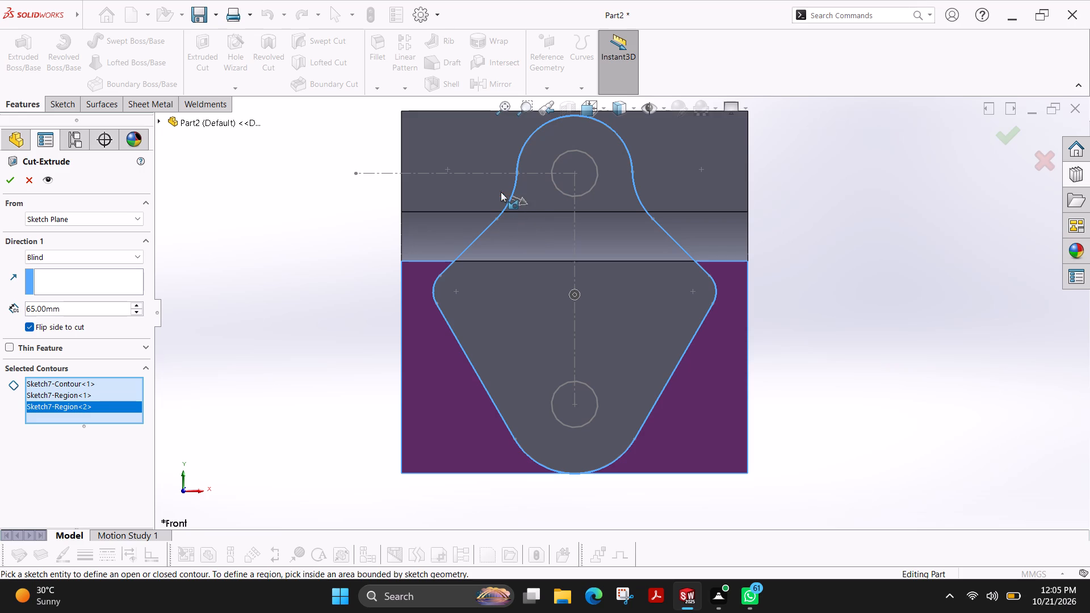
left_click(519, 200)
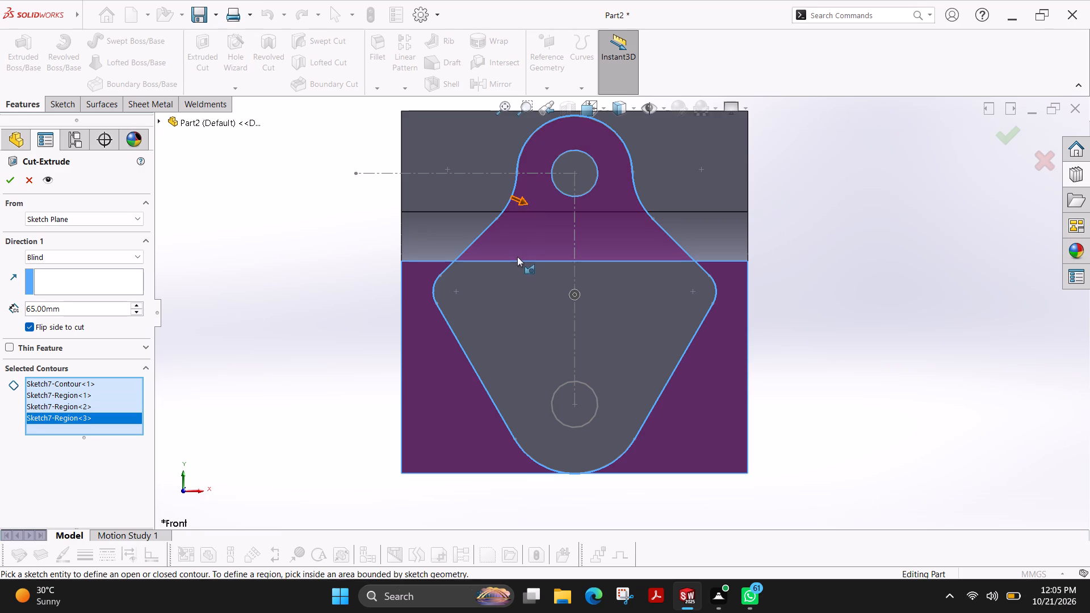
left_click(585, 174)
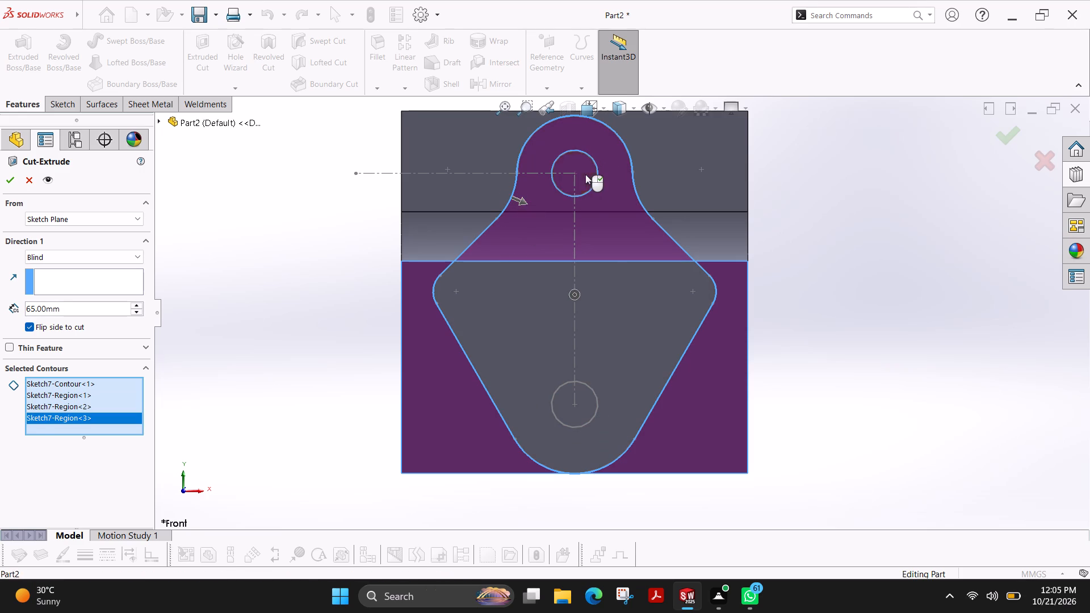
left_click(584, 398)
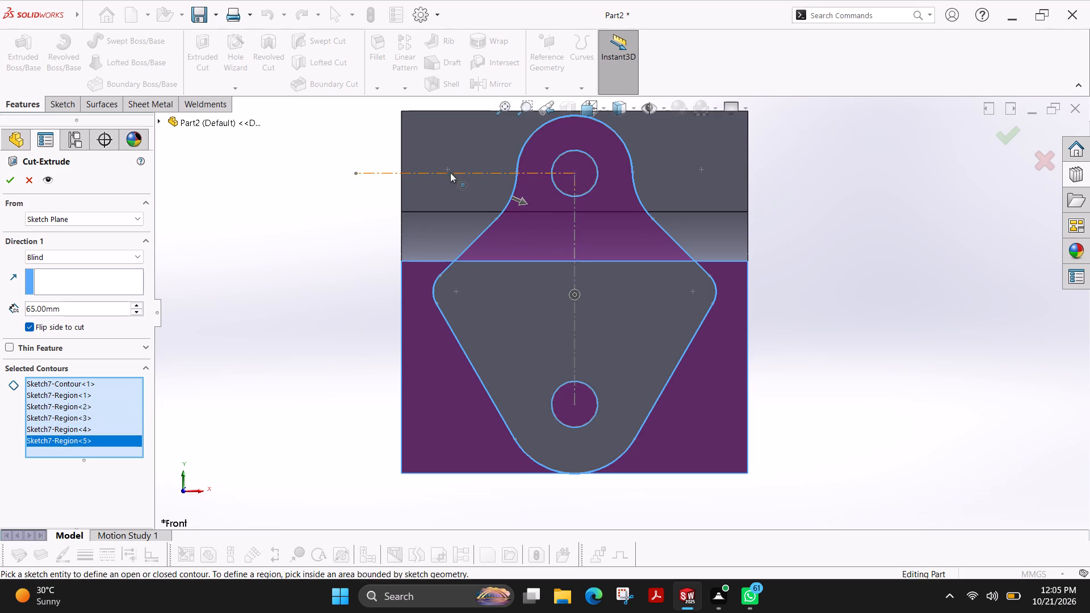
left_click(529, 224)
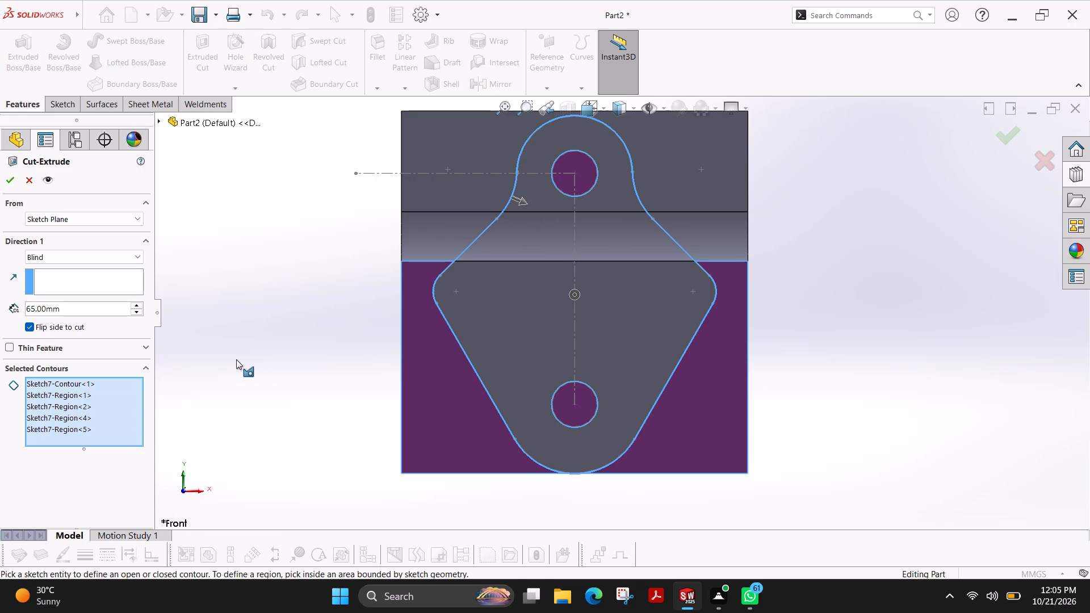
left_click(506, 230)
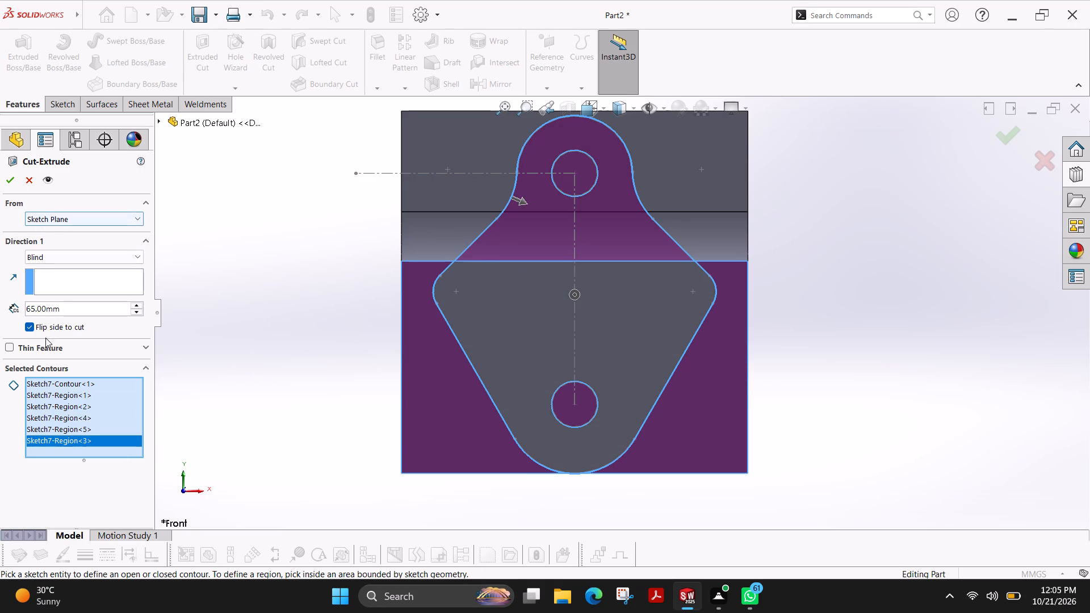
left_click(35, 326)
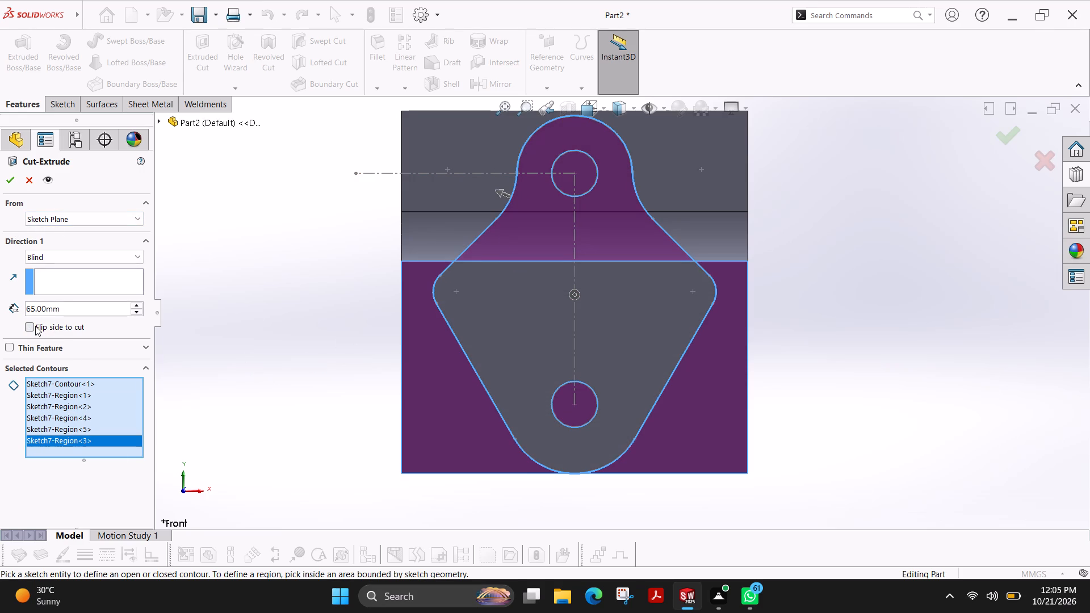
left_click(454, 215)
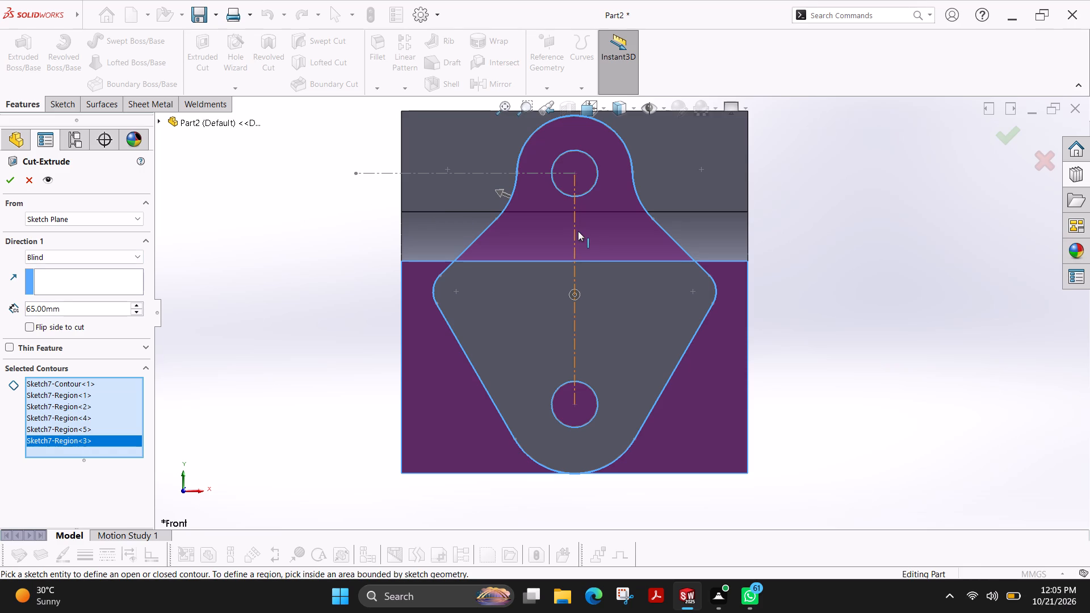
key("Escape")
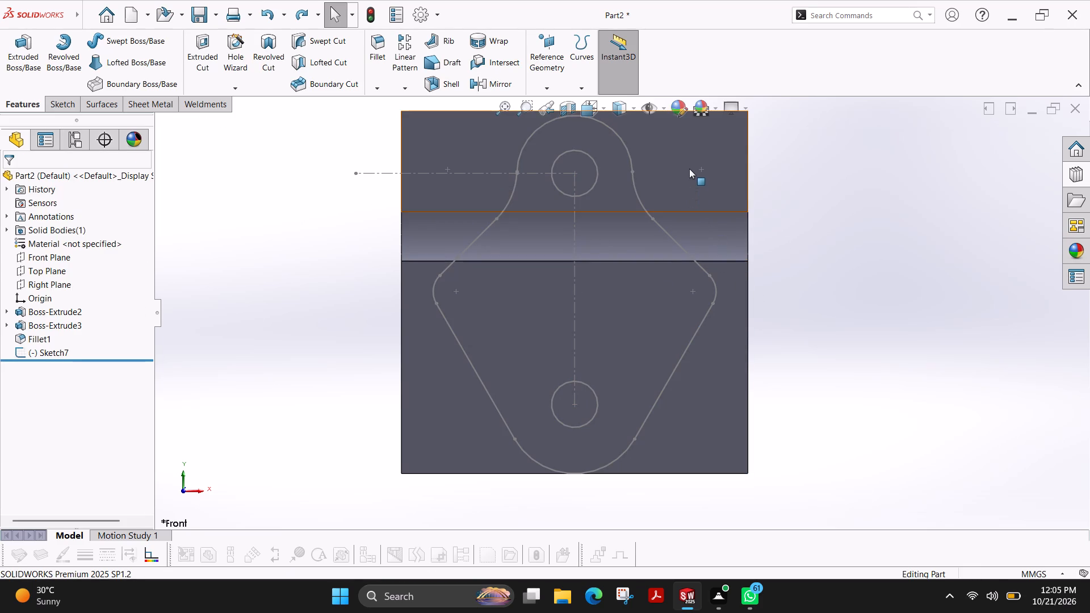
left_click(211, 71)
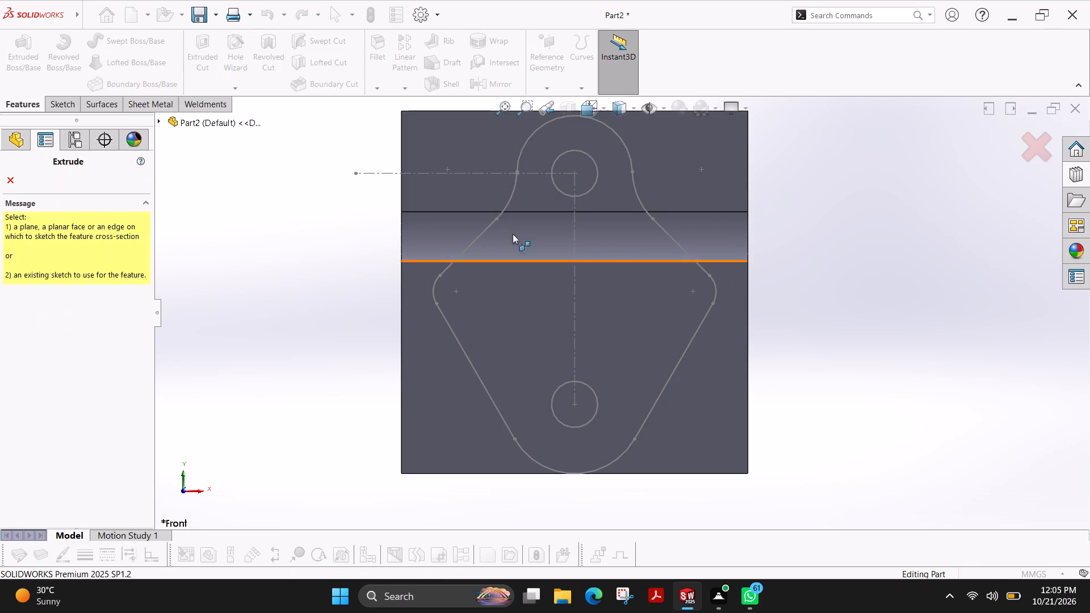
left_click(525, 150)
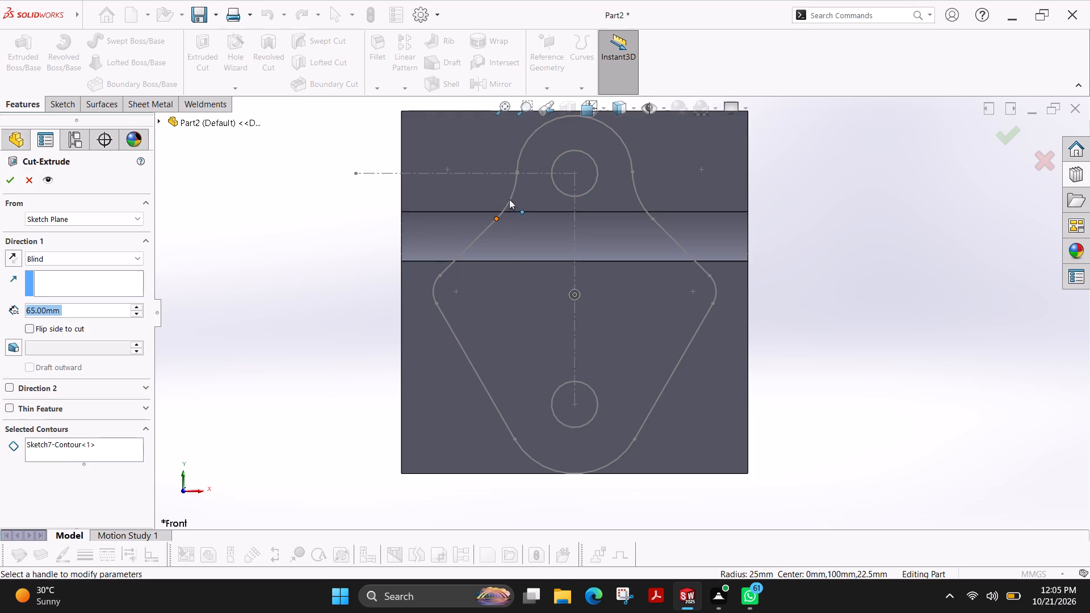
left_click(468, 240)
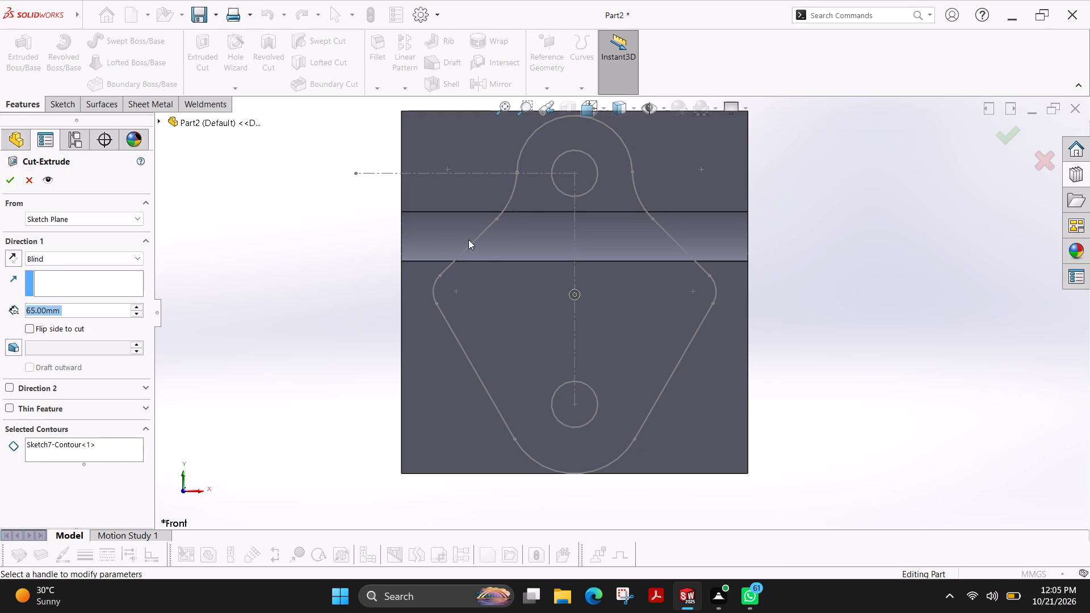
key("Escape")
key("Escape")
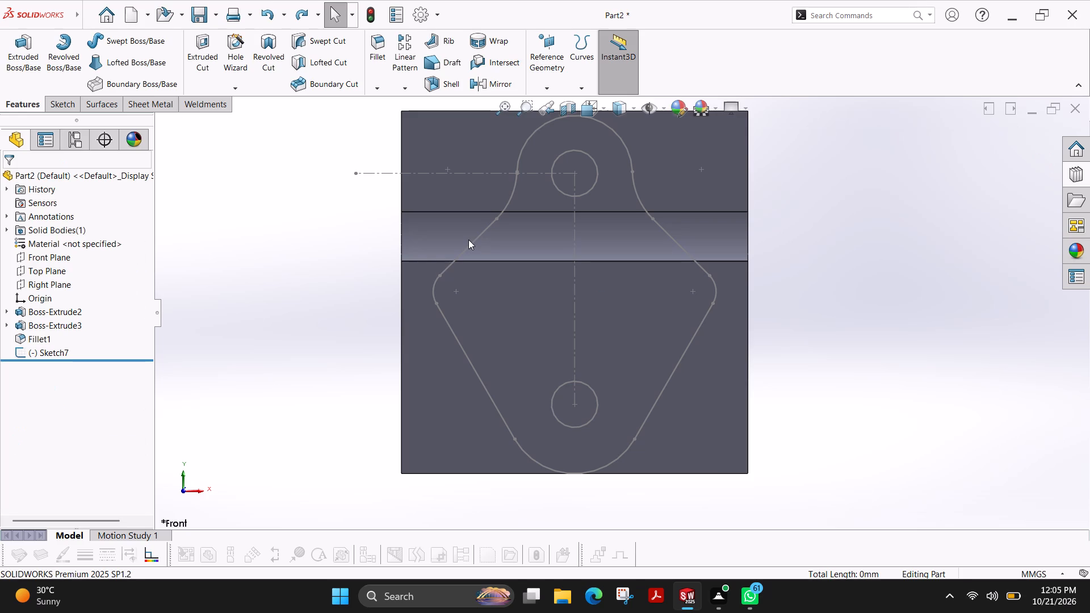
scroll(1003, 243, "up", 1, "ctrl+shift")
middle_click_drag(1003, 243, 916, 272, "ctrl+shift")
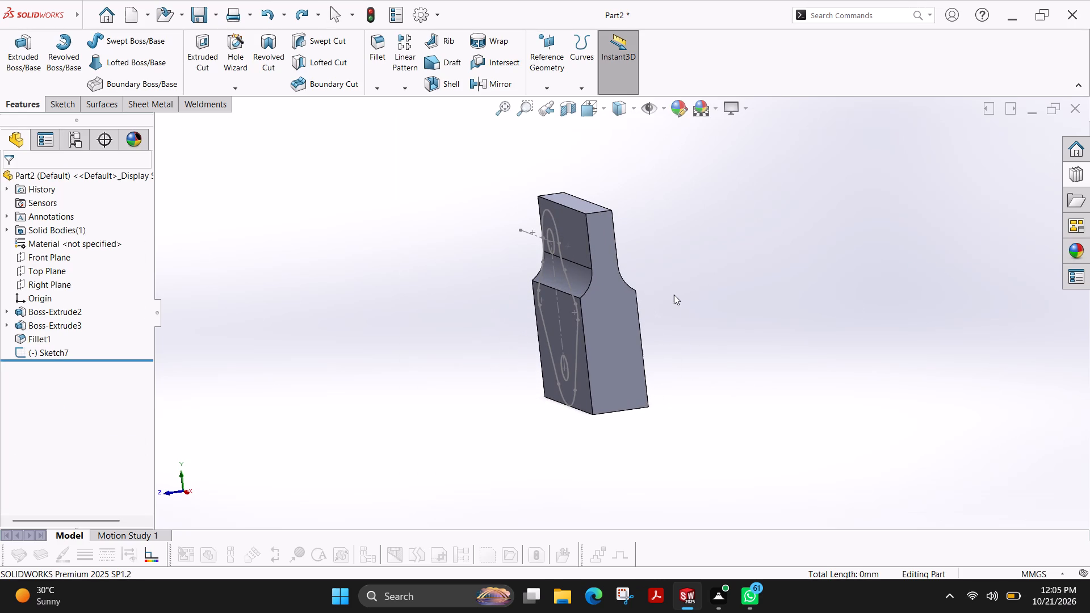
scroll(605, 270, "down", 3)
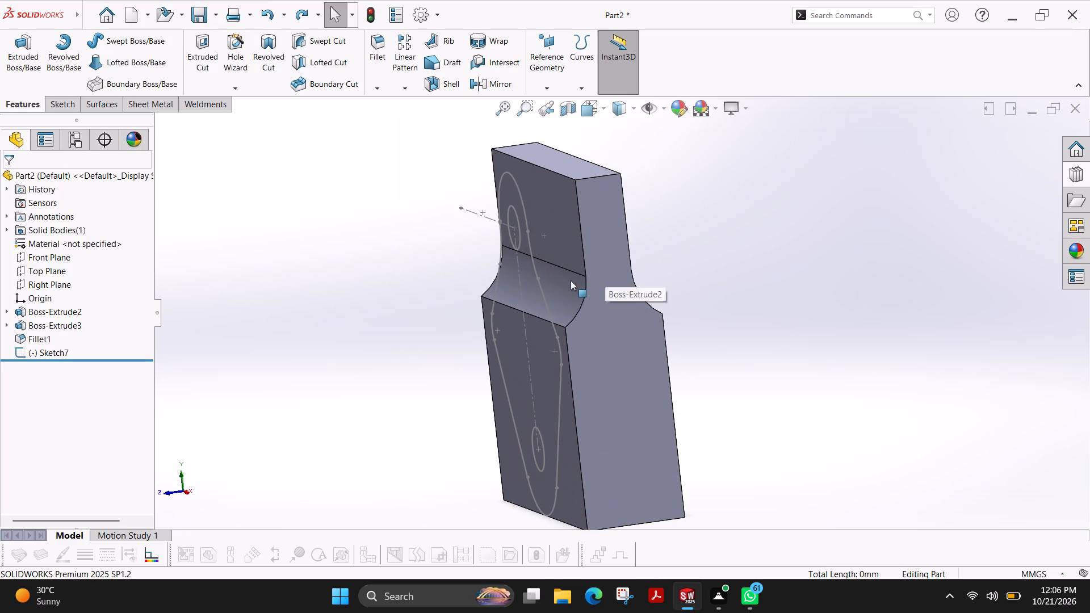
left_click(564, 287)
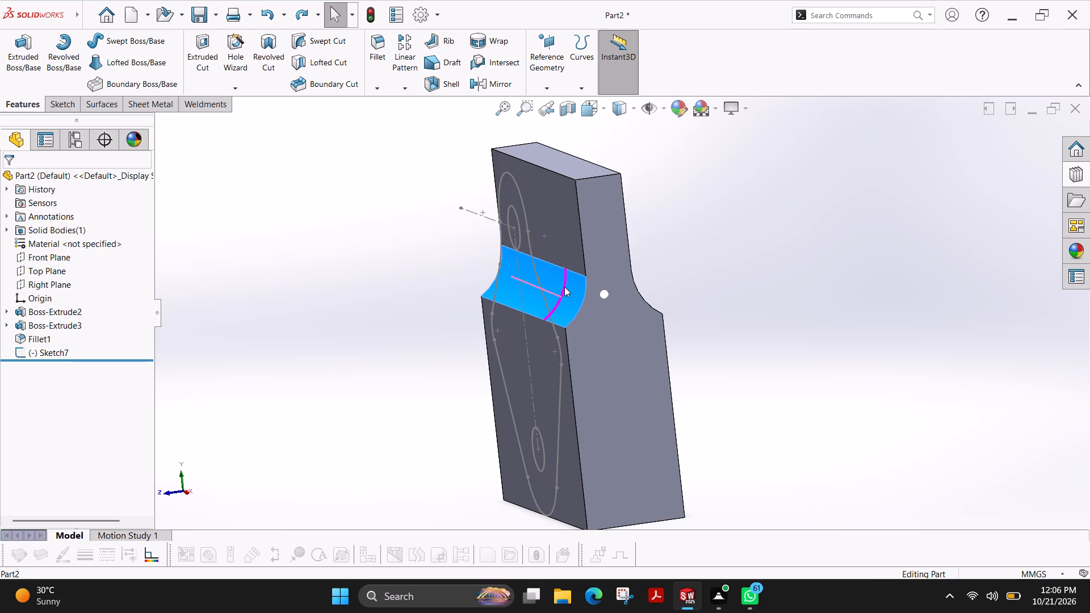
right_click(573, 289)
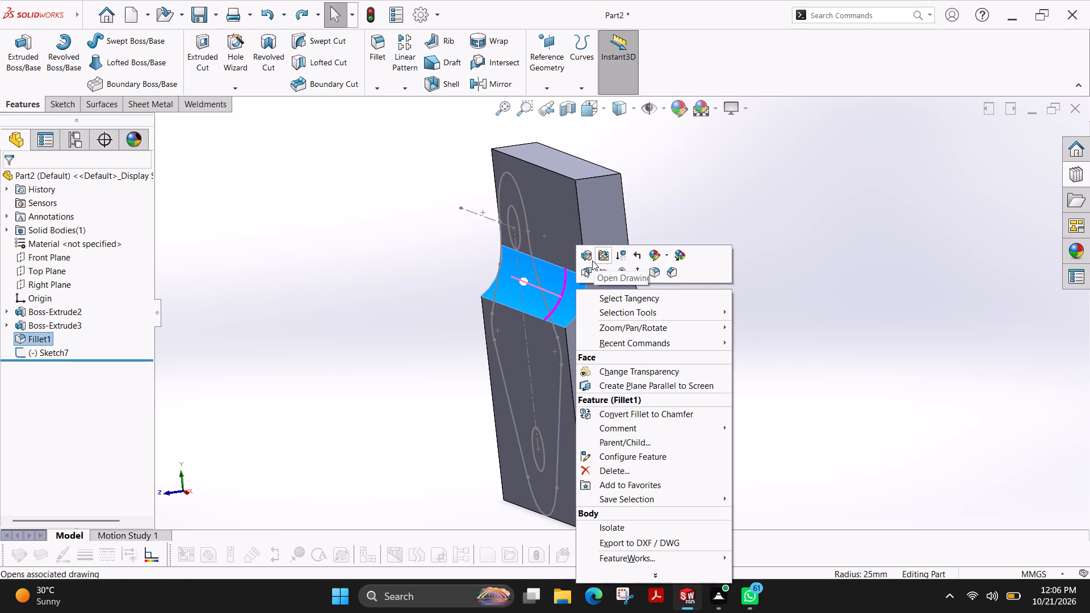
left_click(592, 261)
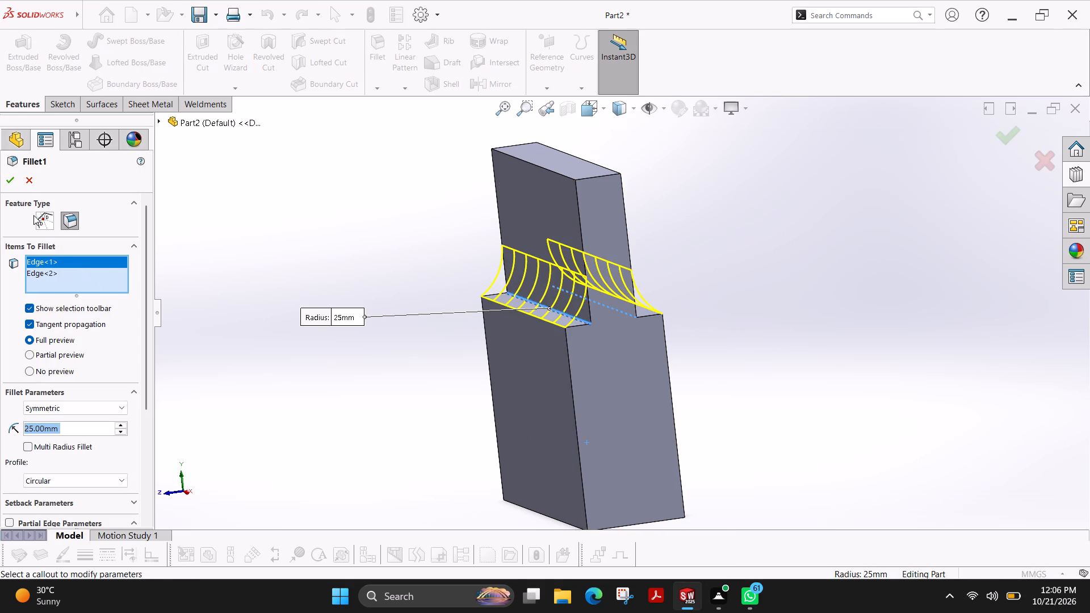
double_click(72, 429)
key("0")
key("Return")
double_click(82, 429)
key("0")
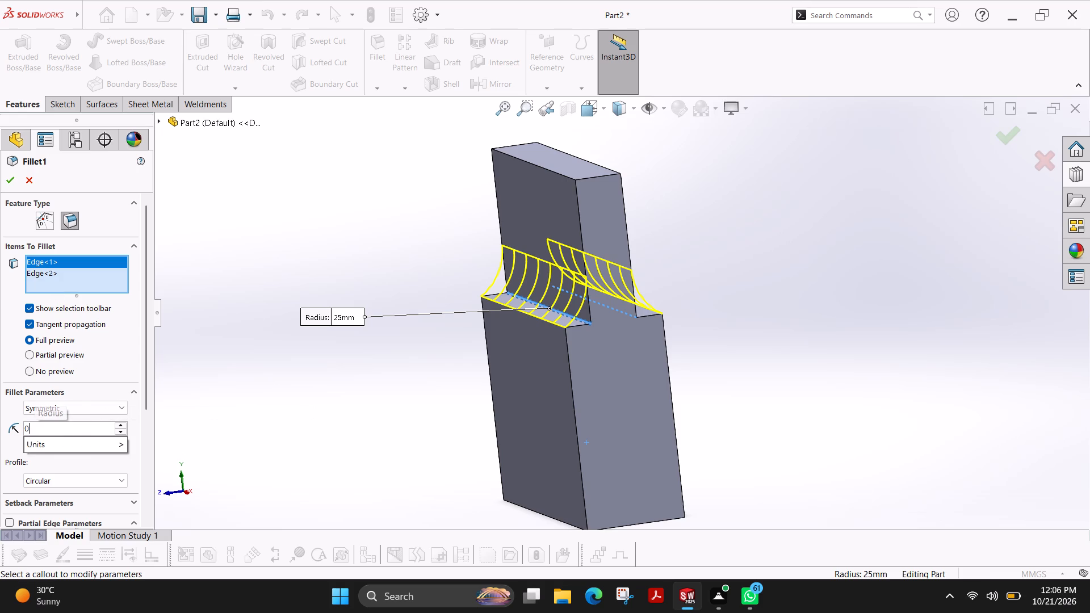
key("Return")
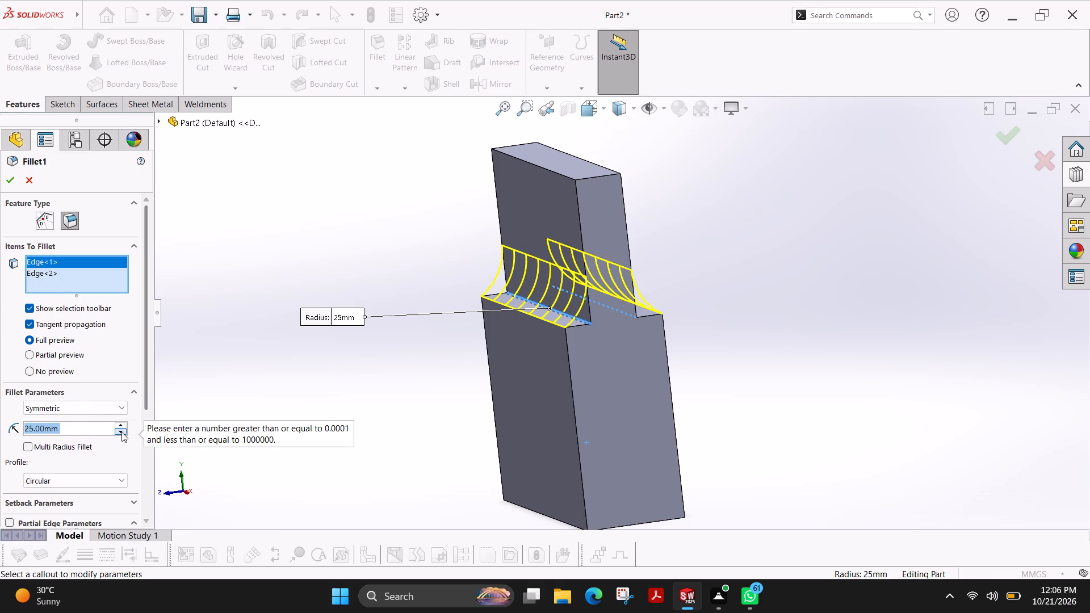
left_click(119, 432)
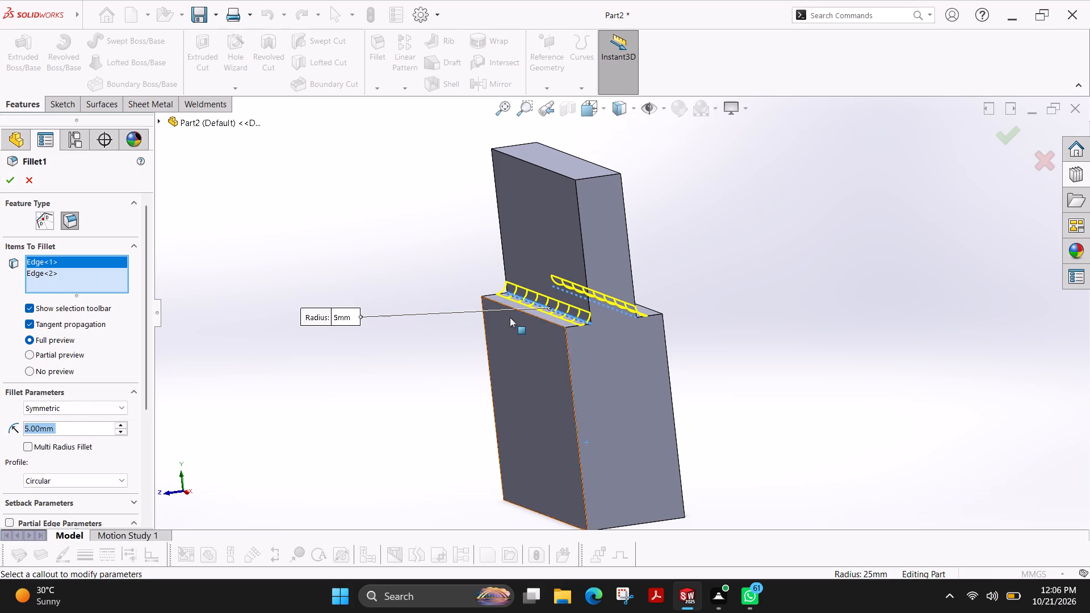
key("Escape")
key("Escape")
Delete the 25 mm fillet feature joining the thick lower block to the thinner upper block.
right_click(560, 276)
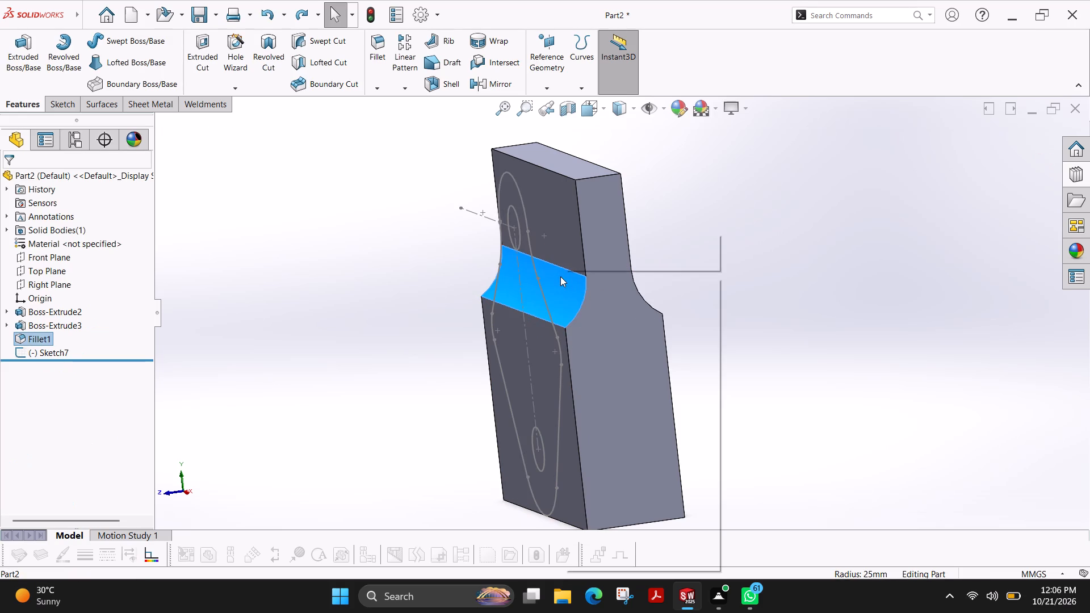
left_click(605, 460)
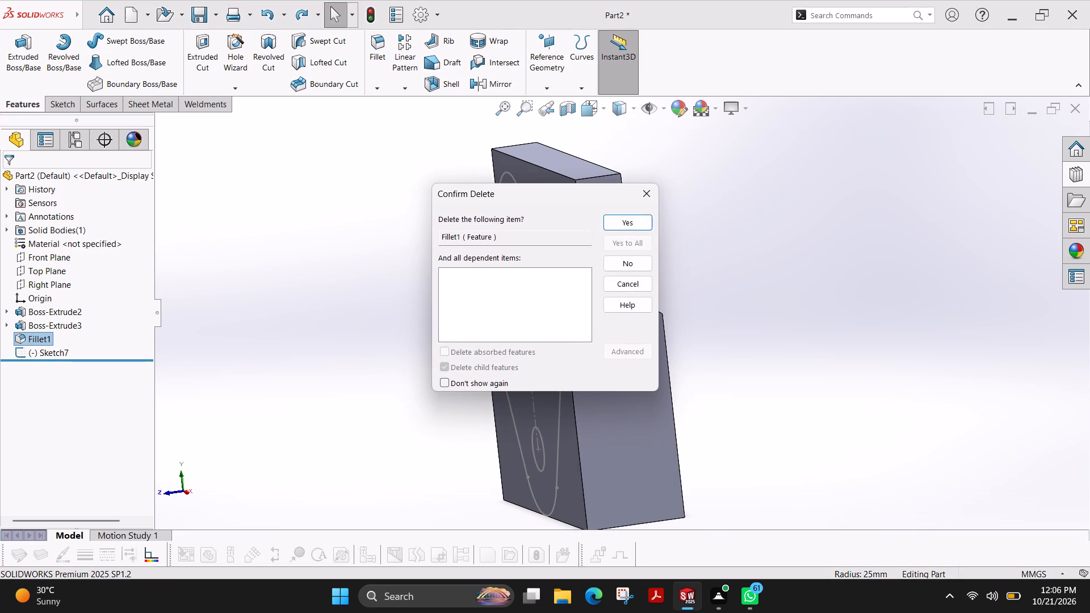
left_click(640, 226)
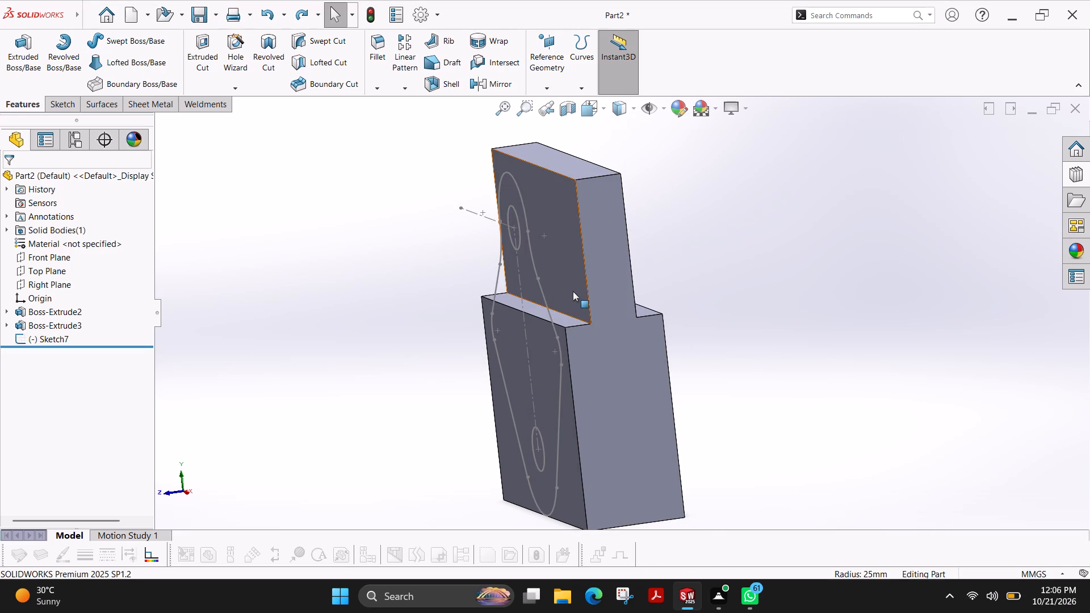
Edit the upper block's rectangle sketch and set its 12 mm offset from the lower block's front edge to 0 mm.
left_click(586, 167)
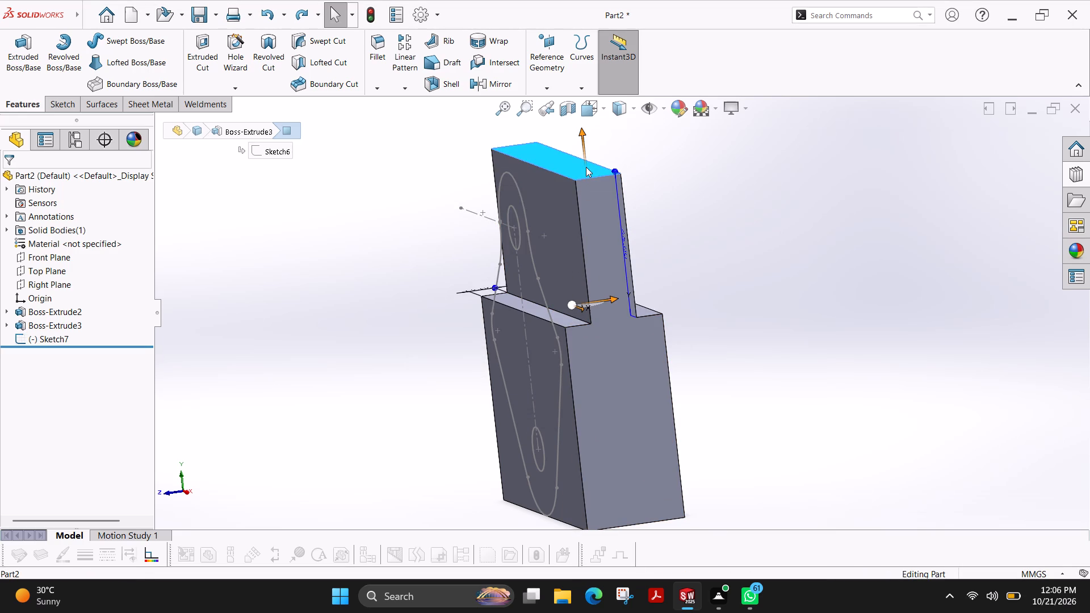
left_click(642, 117)
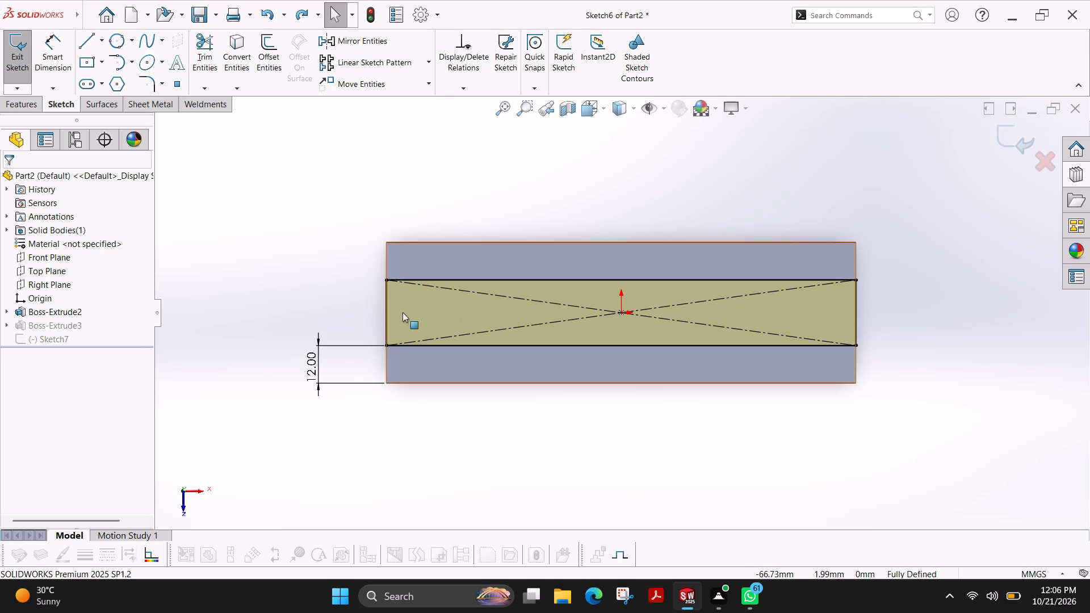
left_click(315, 359)
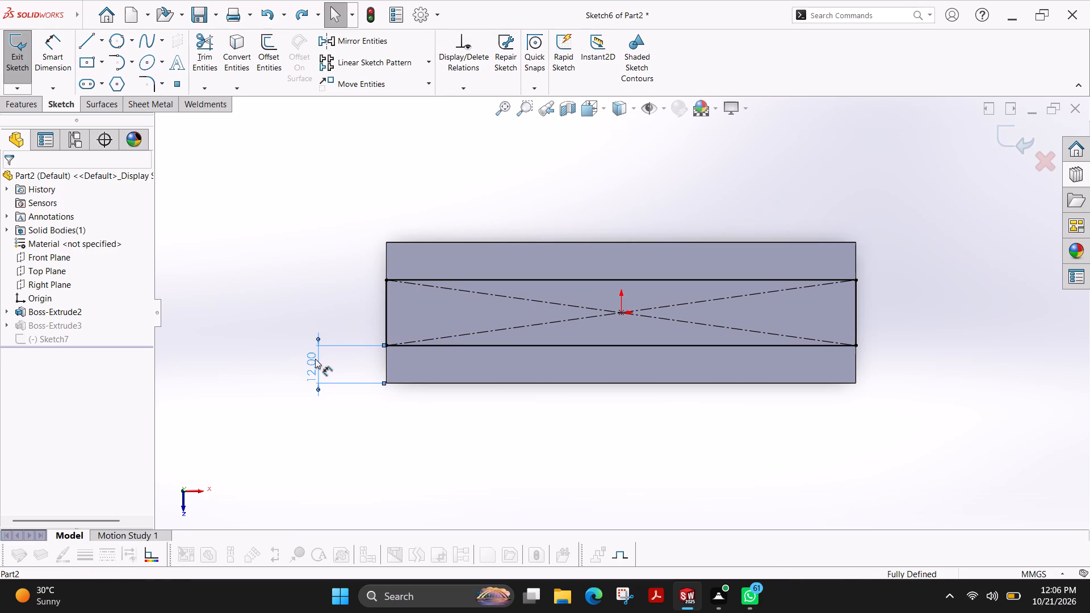
left_click(315, 359)
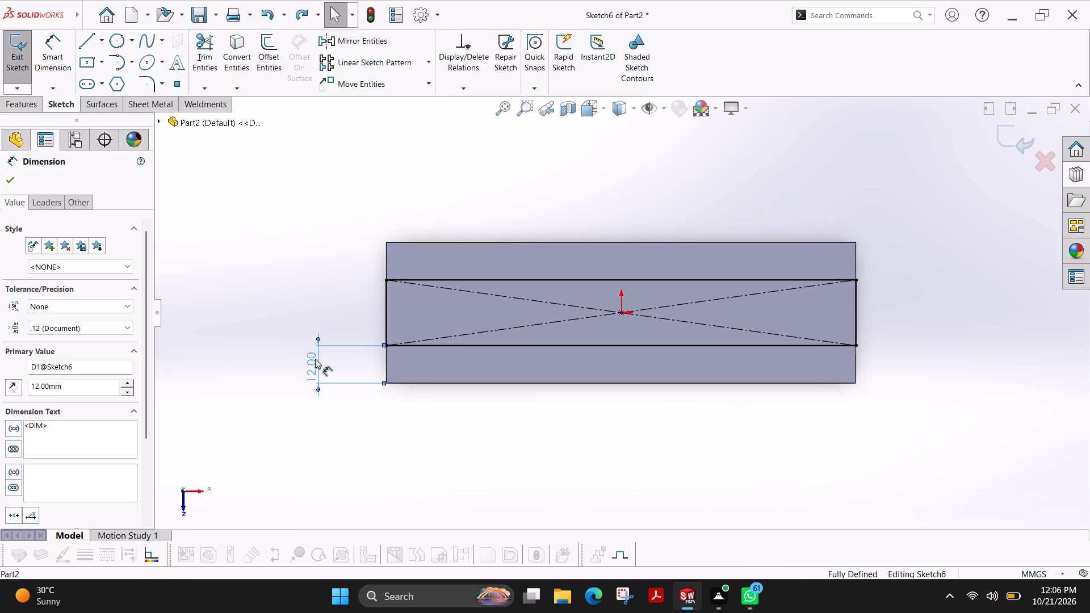
double_click(315, 359)
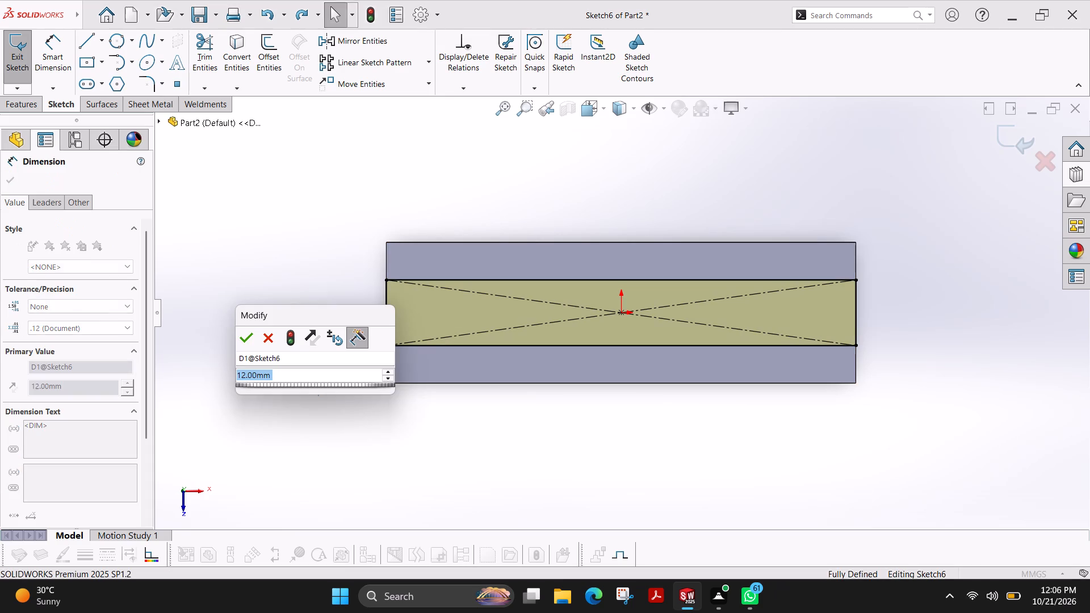
key("0")
key("Return")
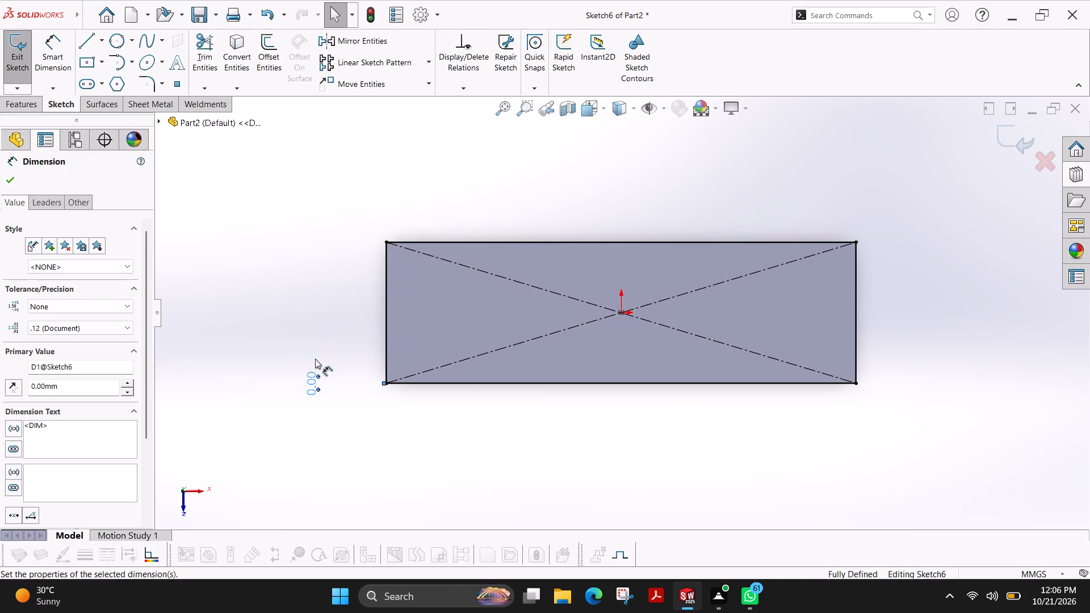
left_click(6, 175)
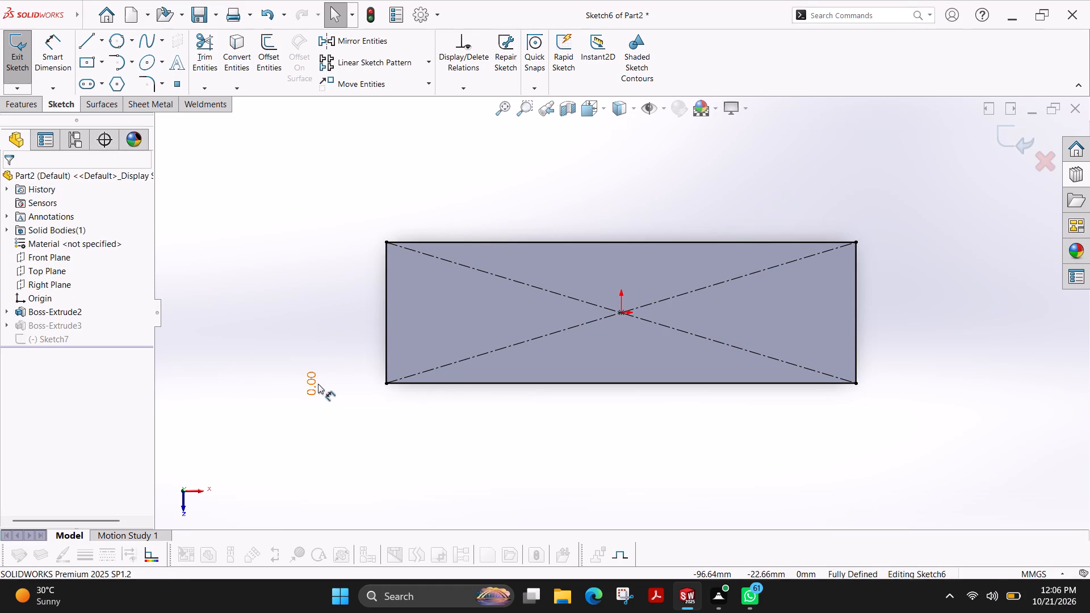
Delete the 0 mm offset dimension from the upper block's rectangle sketch and exit the sketch.
left_click(314, 385)
key("Delete")
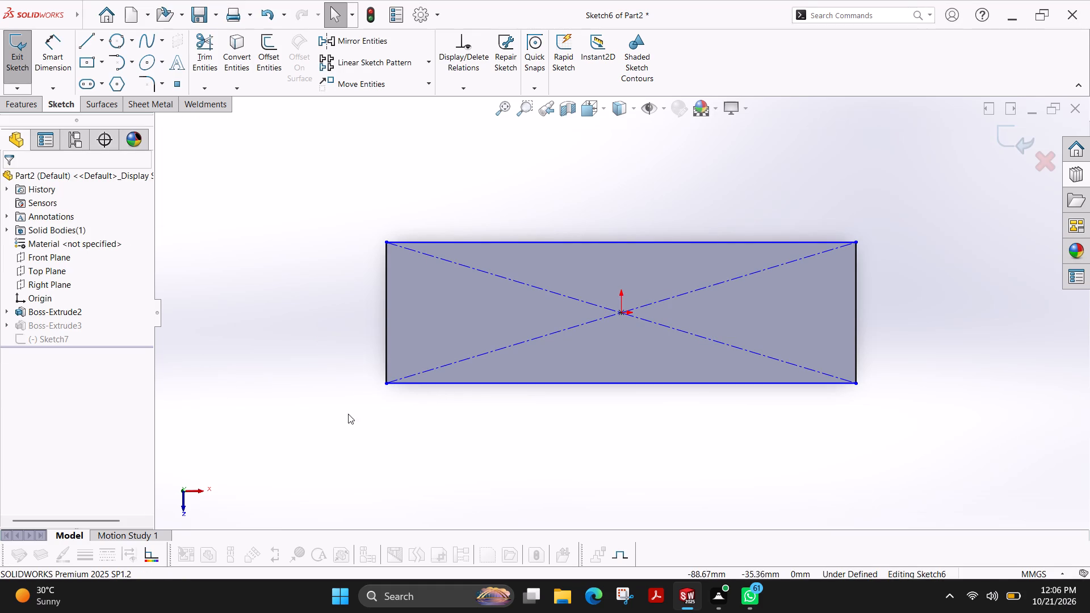
middle_click_drag(367, 390, 345, 237, "ctrl+shift")
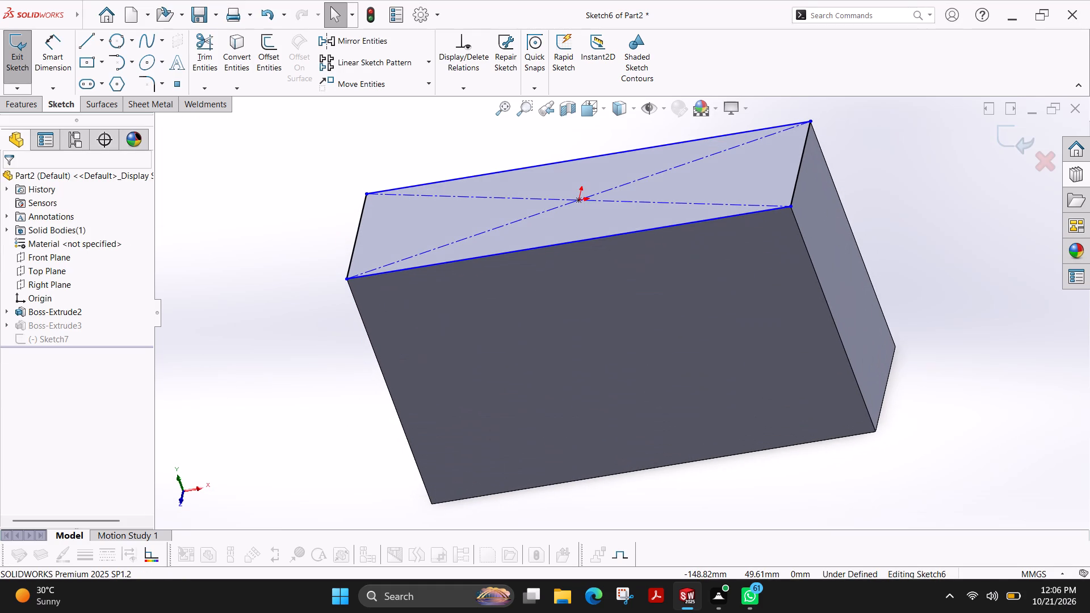
left_click(12, 56)
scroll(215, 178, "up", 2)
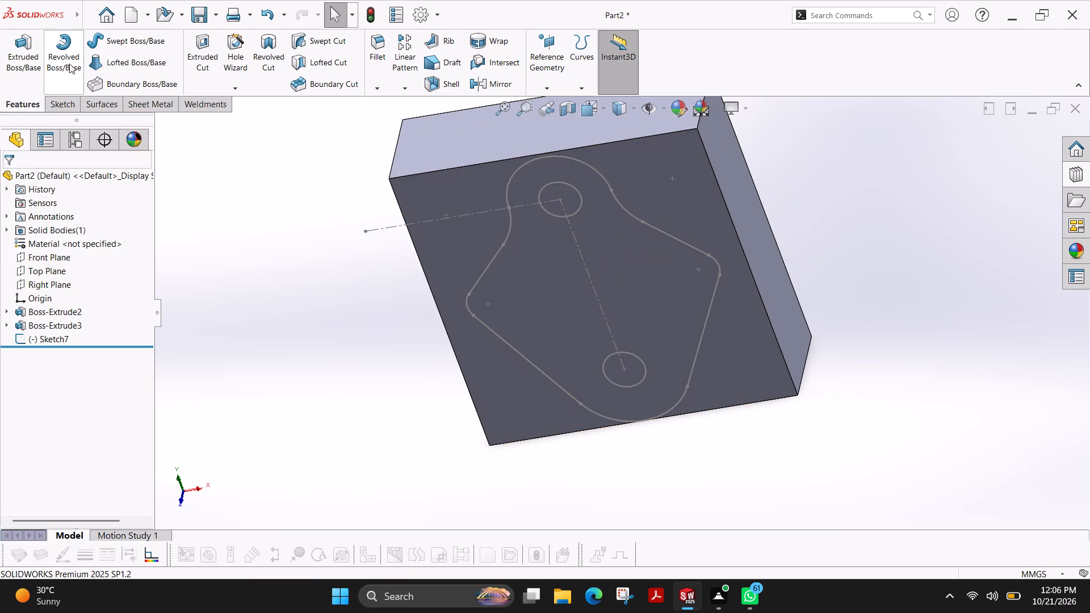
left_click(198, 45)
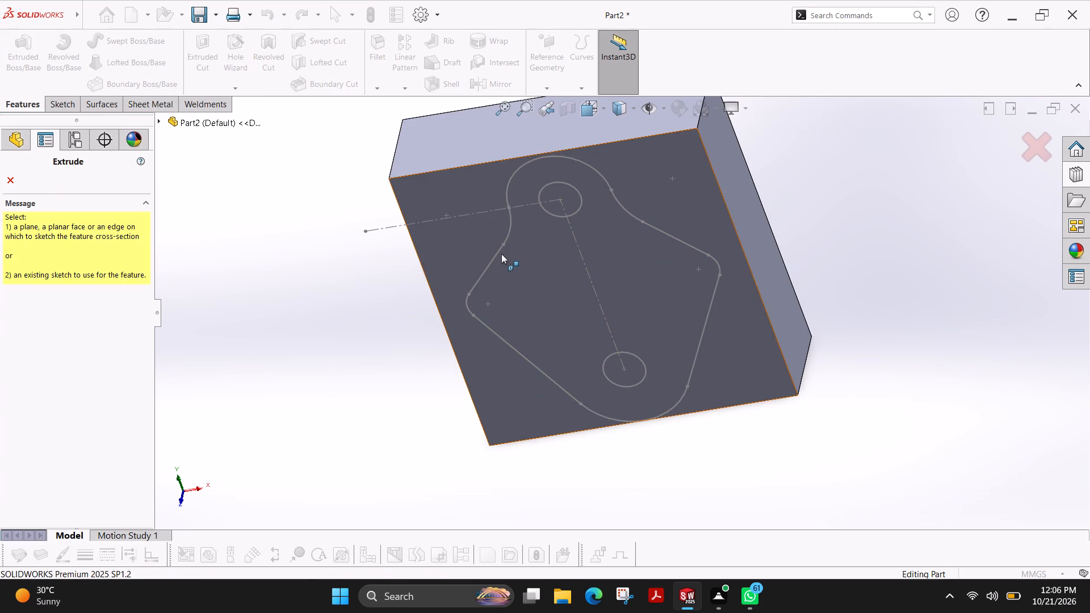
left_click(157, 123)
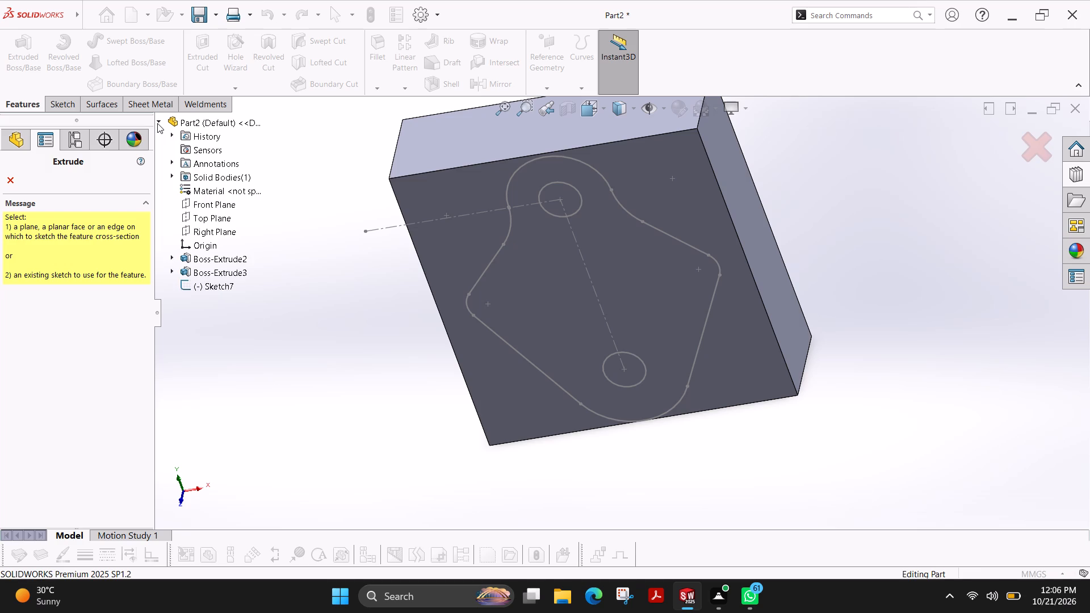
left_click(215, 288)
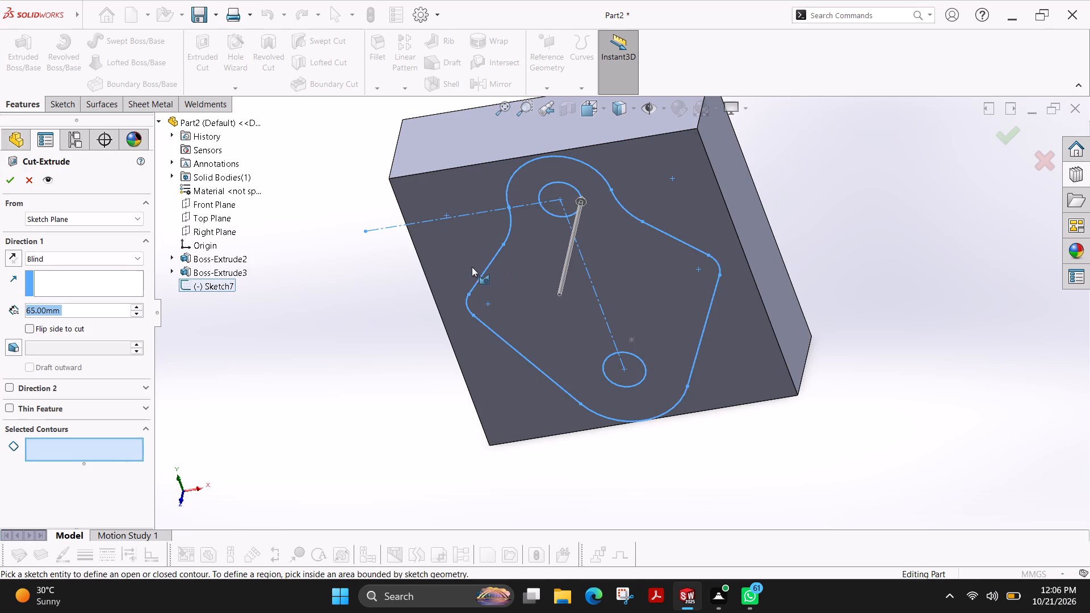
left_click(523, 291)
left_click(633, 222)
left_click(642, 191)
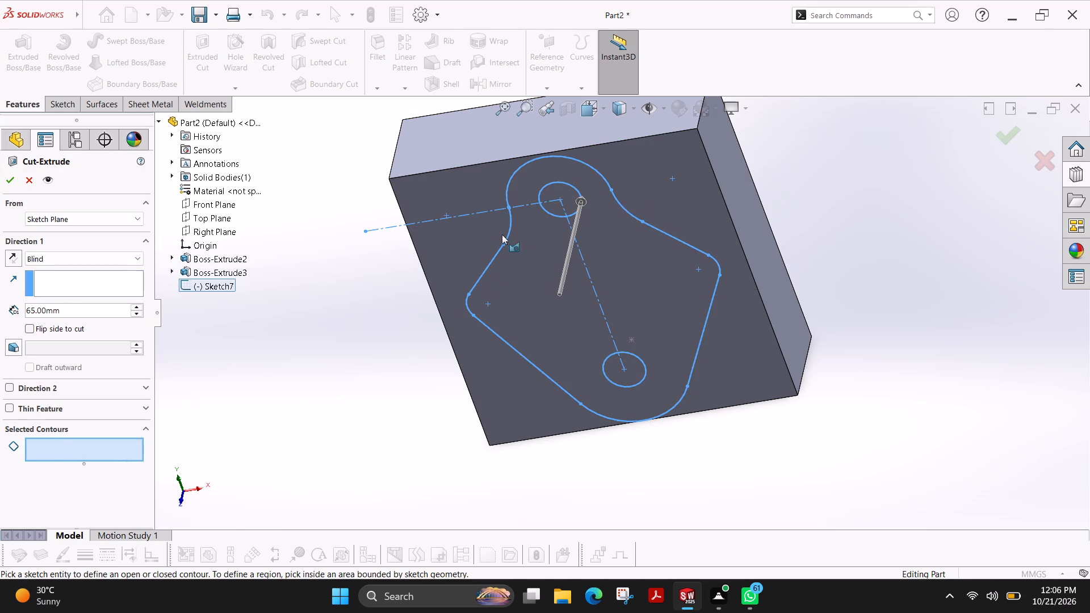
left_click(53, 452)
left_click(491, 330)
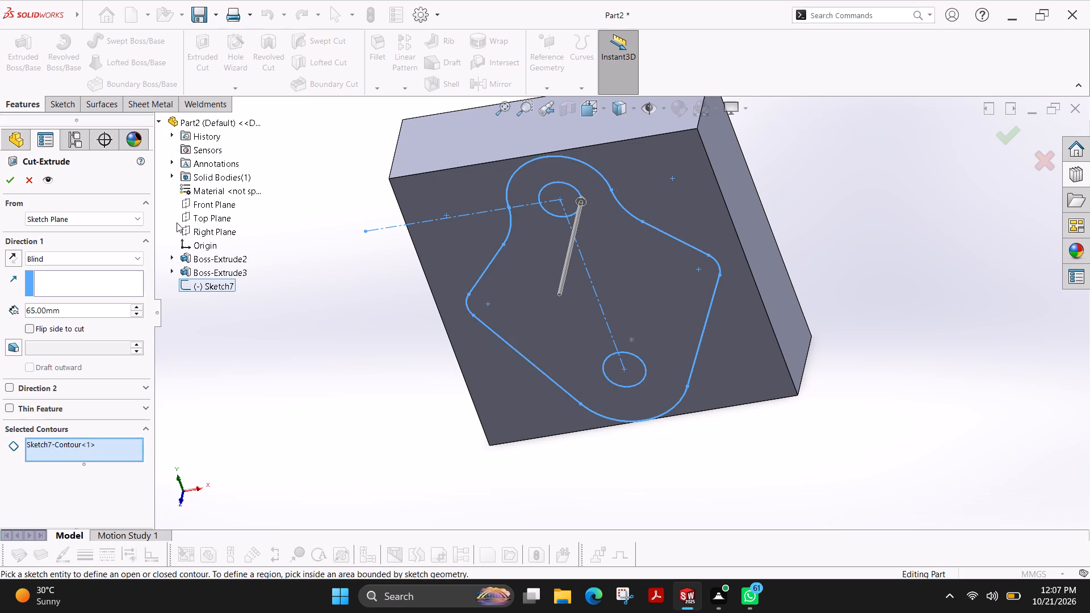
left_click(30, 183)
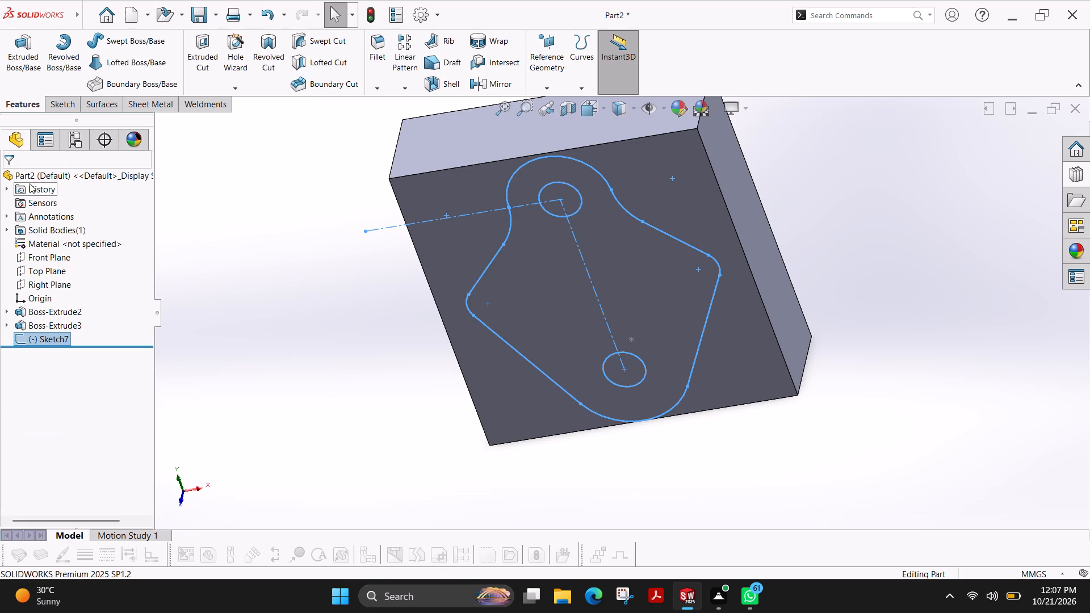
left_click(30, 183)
Cut the two 20 mm circles of the front-face profile sketch through the block with a 65 mm blind extruded cut.
left_click(213, 68)
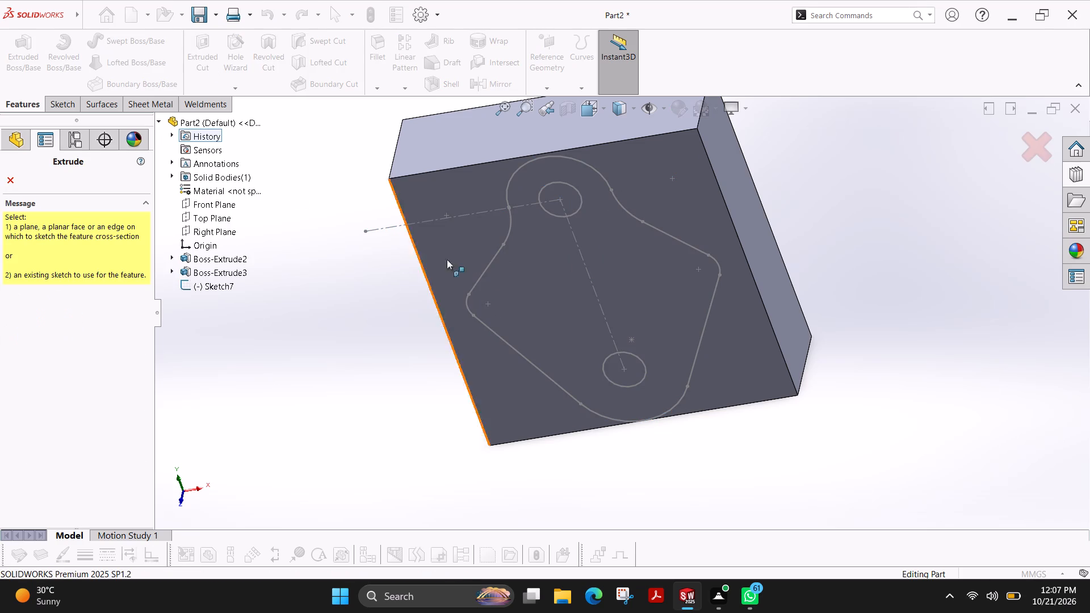
left_click(644, 375)
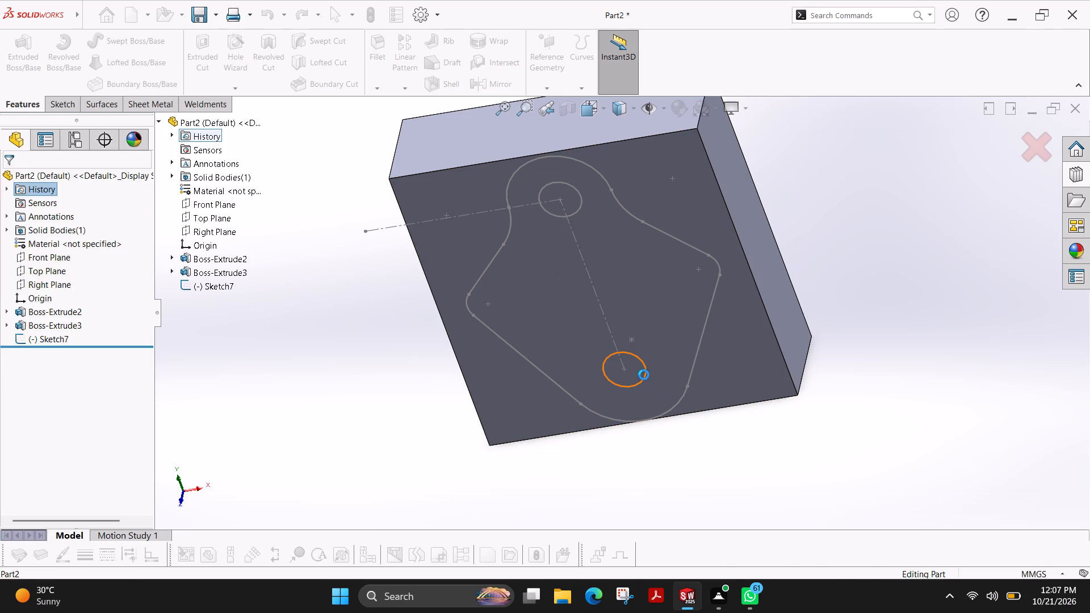
left_click(581, 195)
double_click(578, 206)
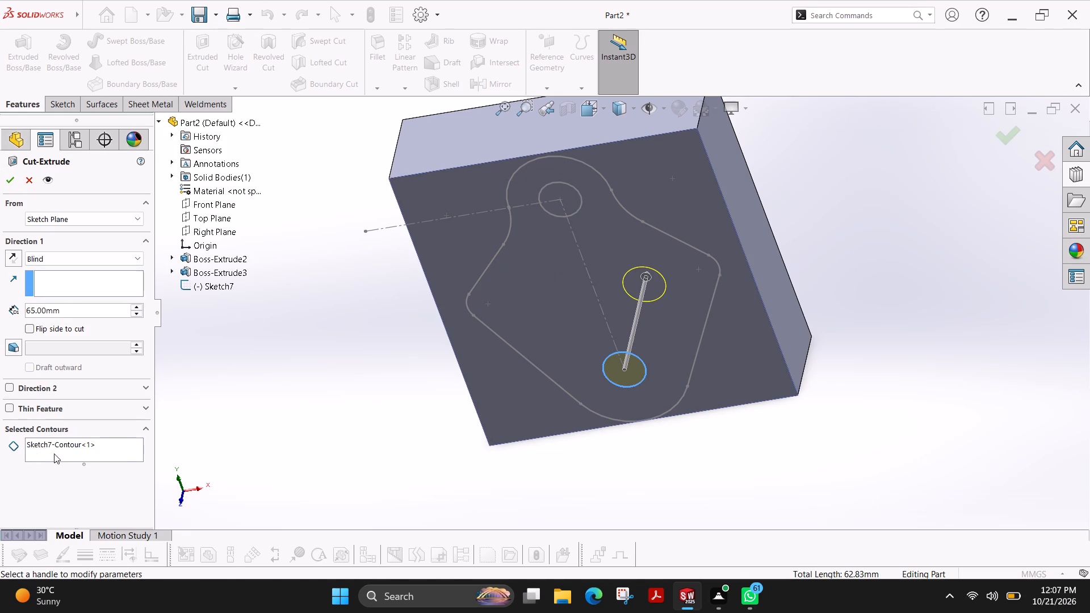
left_click(54, 454)
left_click(579, 203)
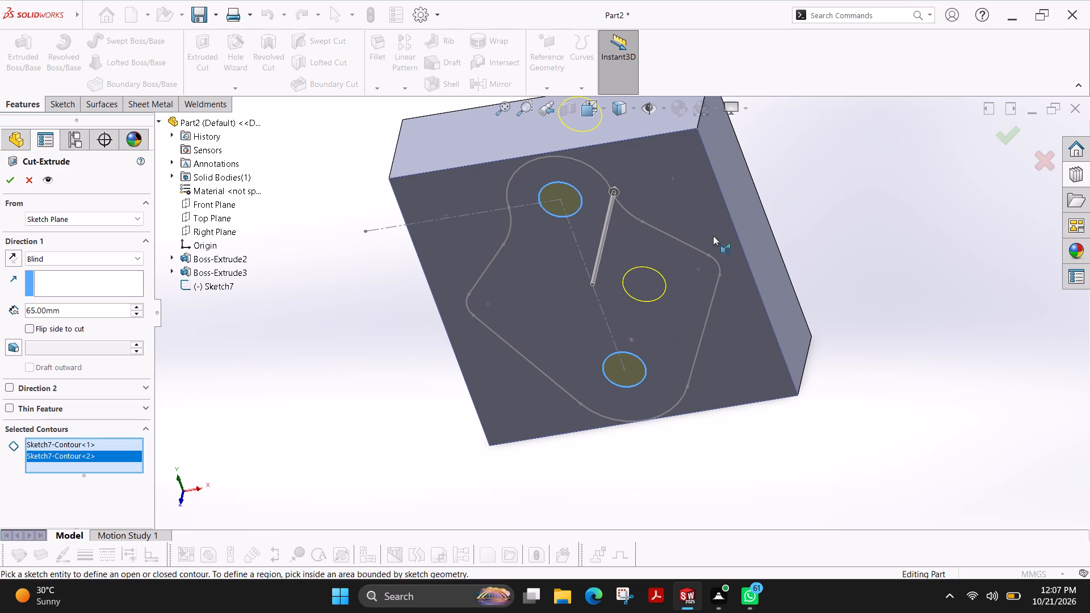
left_click(14, 175)
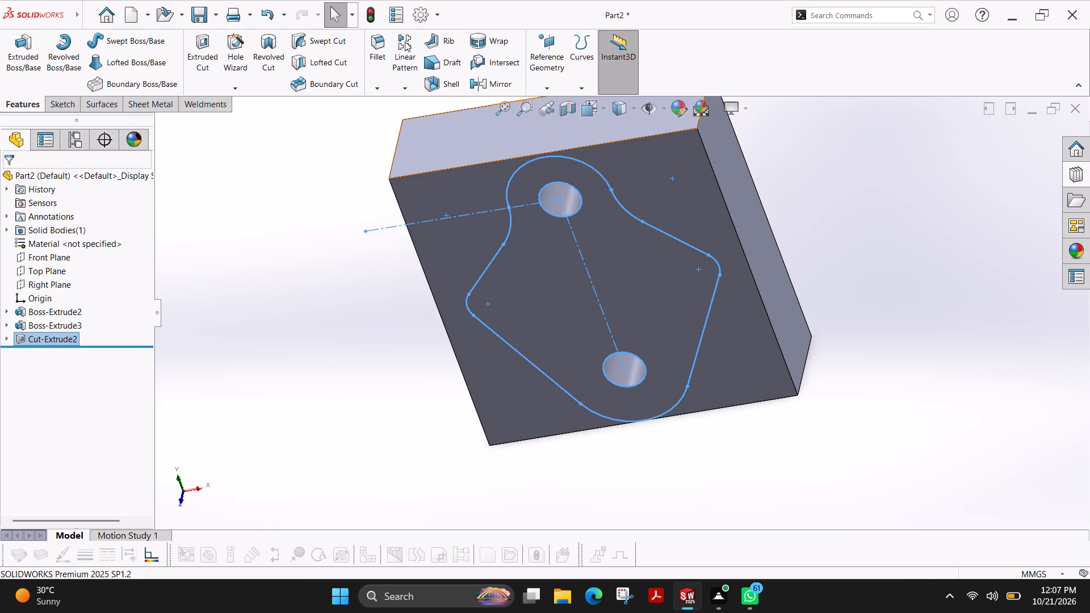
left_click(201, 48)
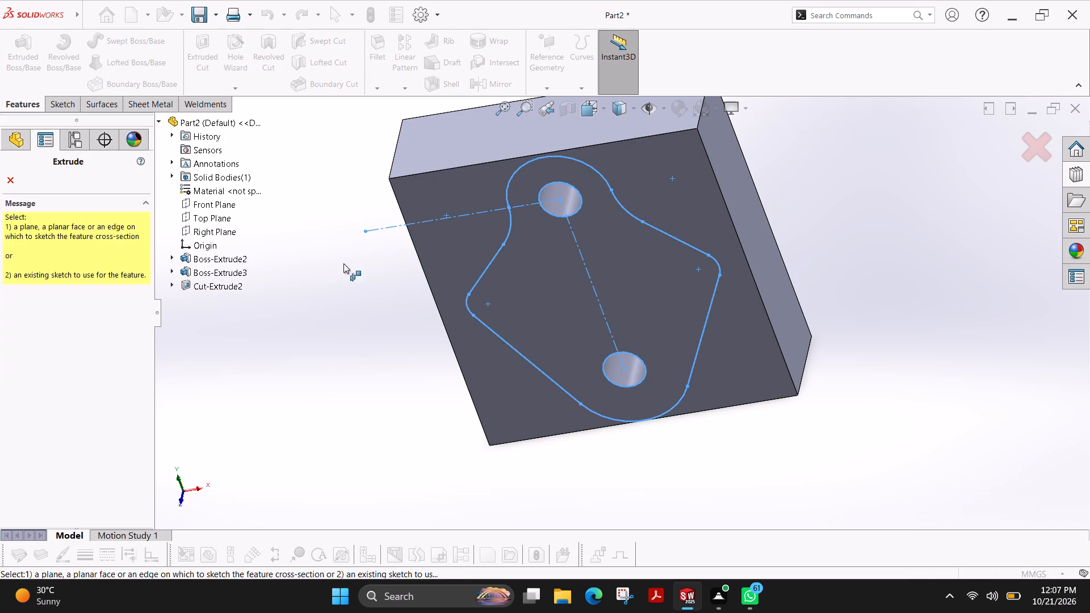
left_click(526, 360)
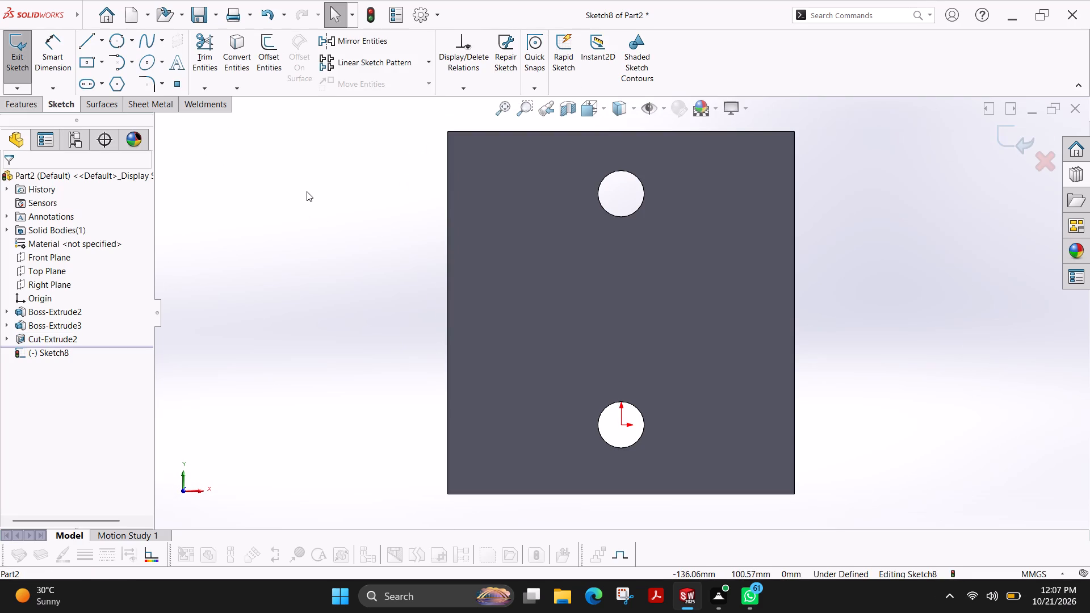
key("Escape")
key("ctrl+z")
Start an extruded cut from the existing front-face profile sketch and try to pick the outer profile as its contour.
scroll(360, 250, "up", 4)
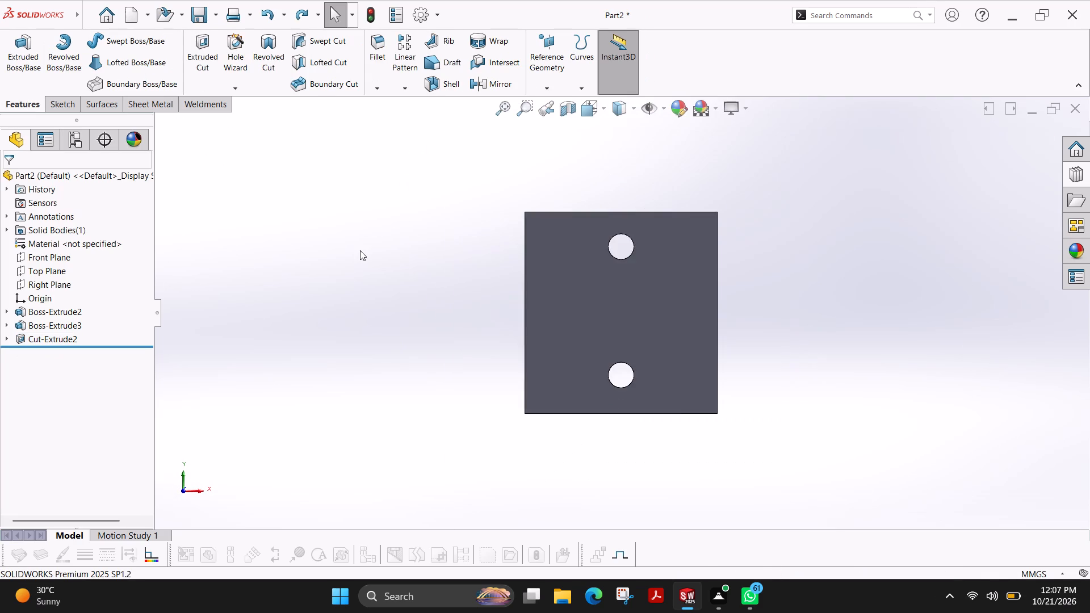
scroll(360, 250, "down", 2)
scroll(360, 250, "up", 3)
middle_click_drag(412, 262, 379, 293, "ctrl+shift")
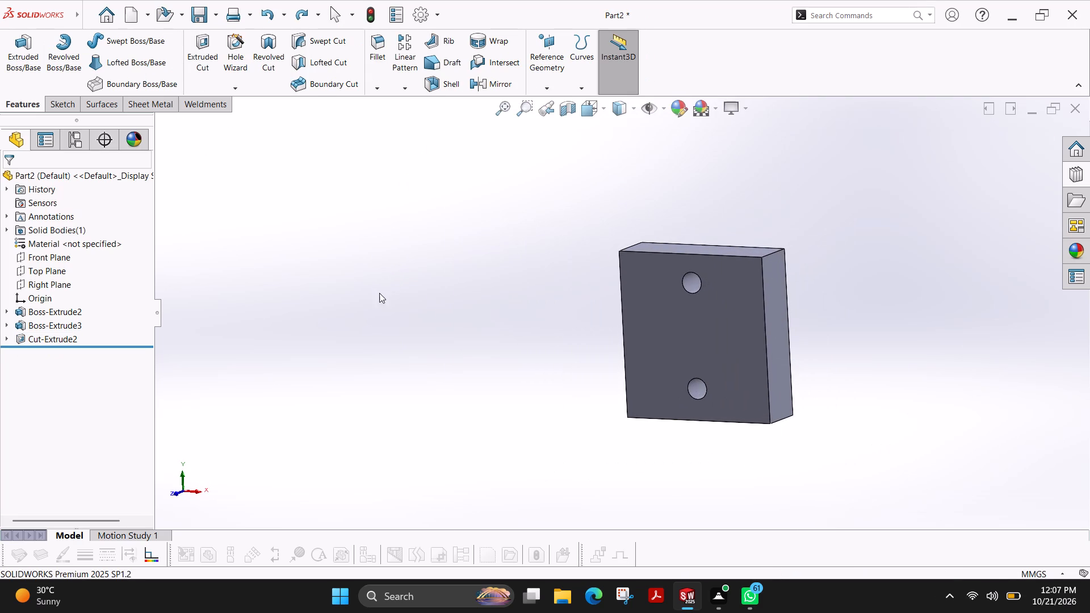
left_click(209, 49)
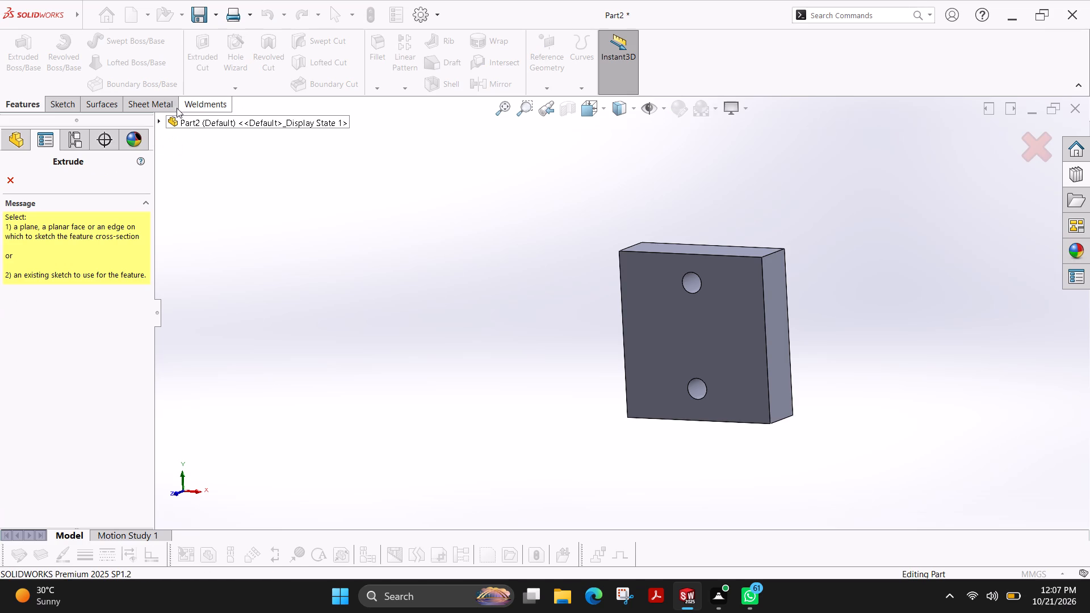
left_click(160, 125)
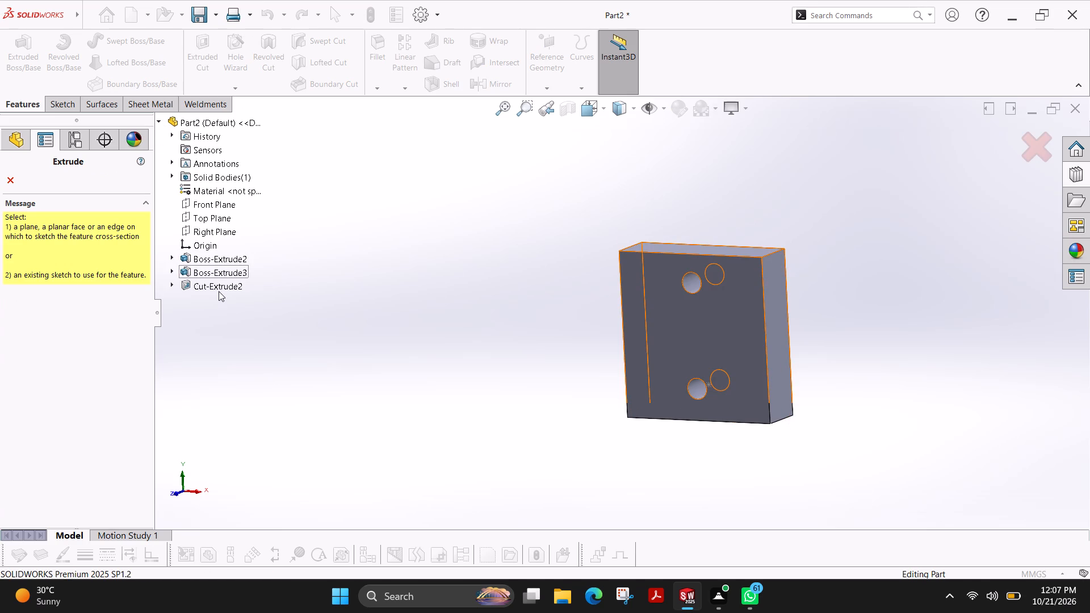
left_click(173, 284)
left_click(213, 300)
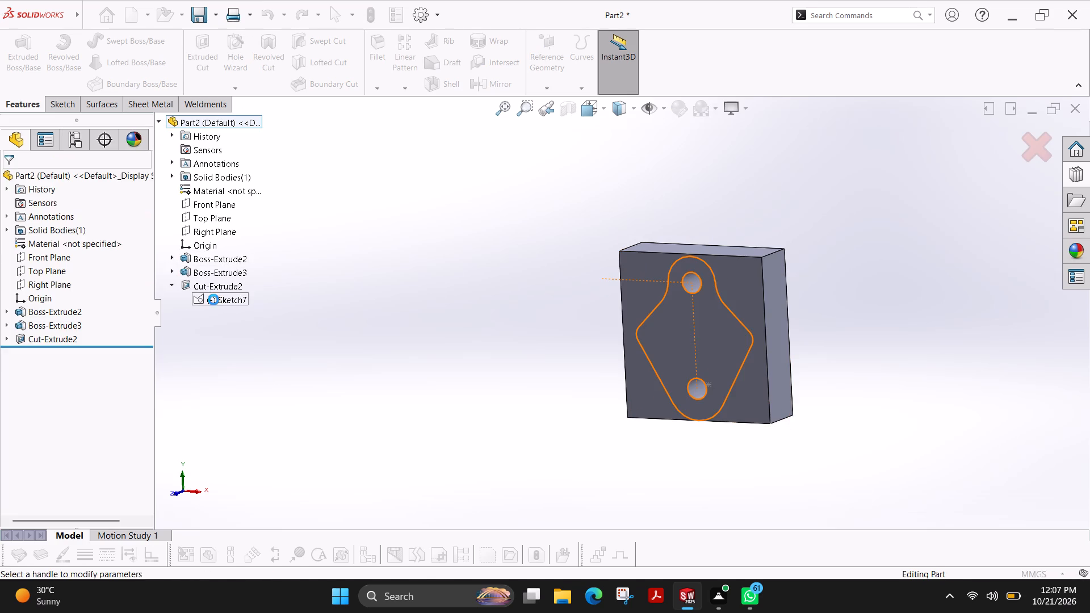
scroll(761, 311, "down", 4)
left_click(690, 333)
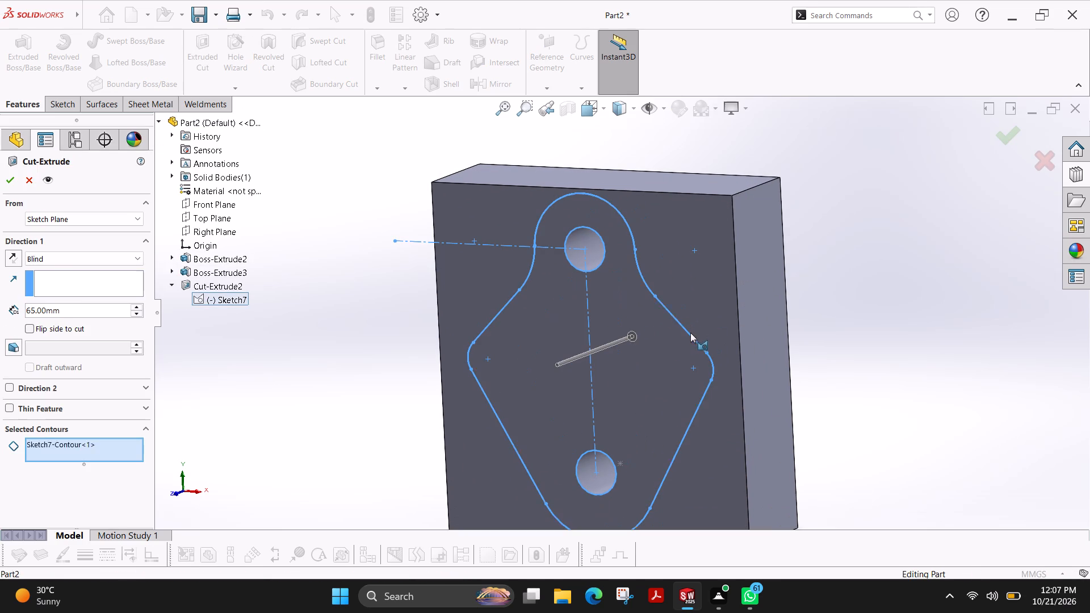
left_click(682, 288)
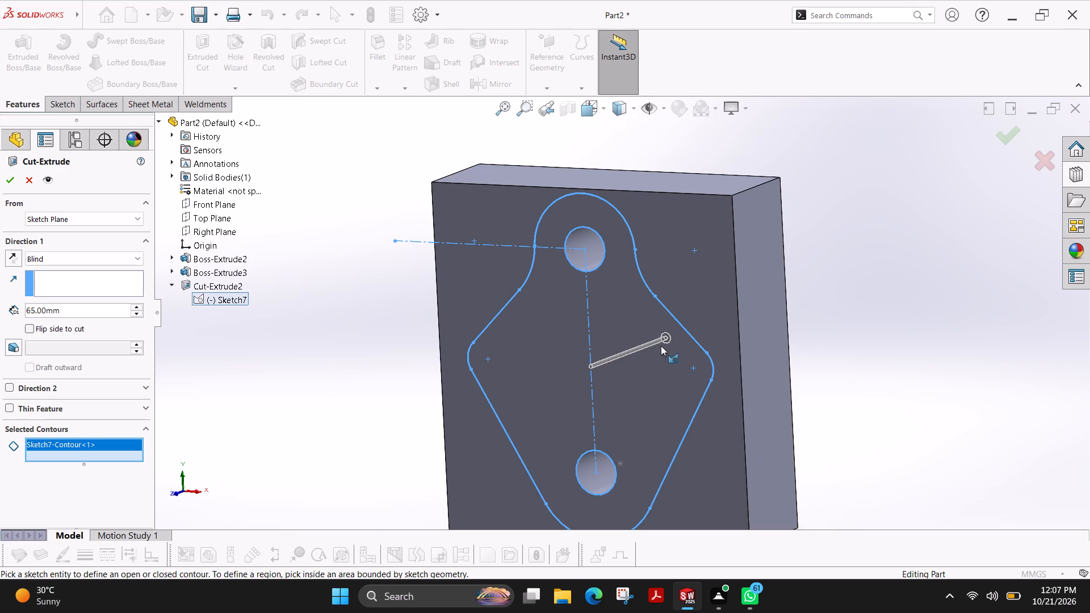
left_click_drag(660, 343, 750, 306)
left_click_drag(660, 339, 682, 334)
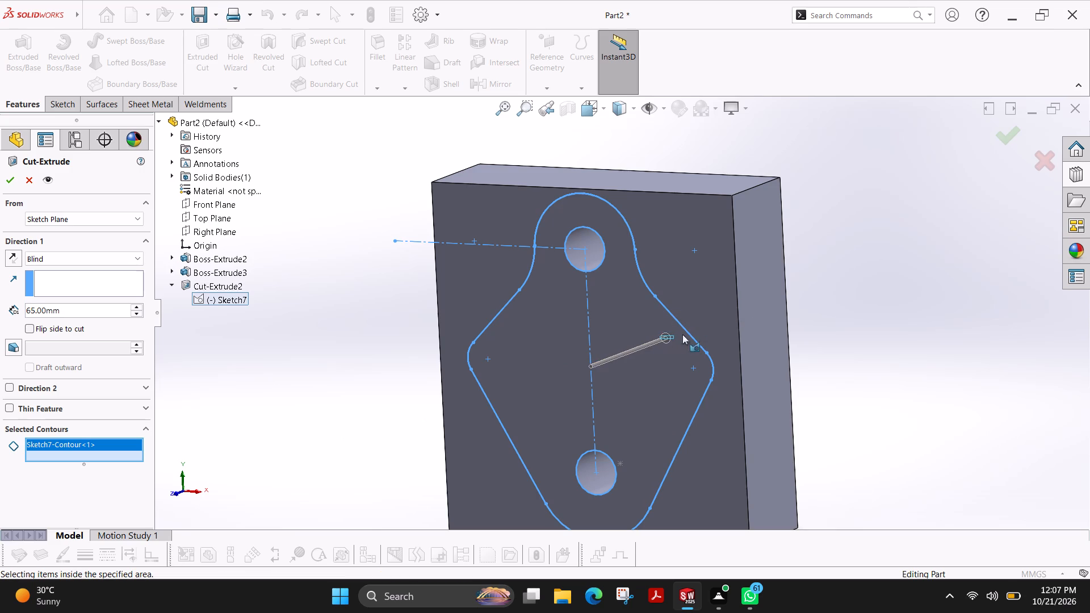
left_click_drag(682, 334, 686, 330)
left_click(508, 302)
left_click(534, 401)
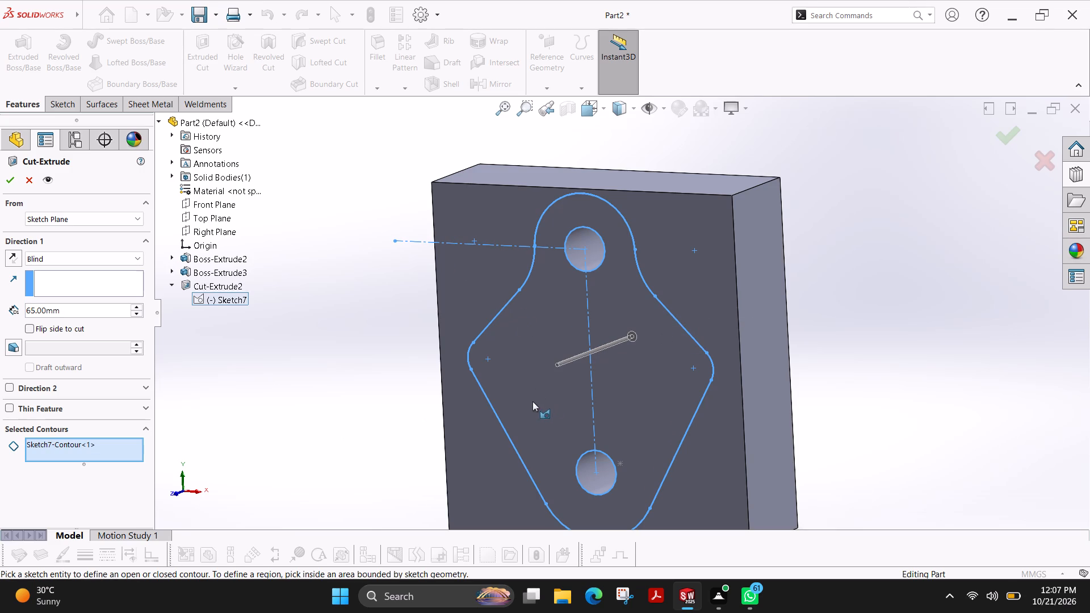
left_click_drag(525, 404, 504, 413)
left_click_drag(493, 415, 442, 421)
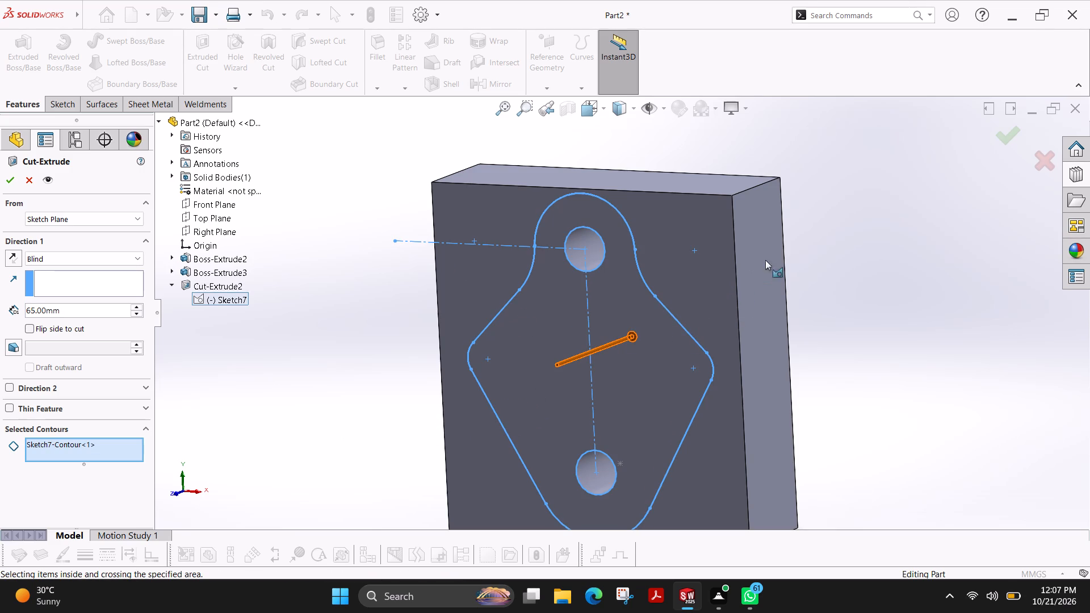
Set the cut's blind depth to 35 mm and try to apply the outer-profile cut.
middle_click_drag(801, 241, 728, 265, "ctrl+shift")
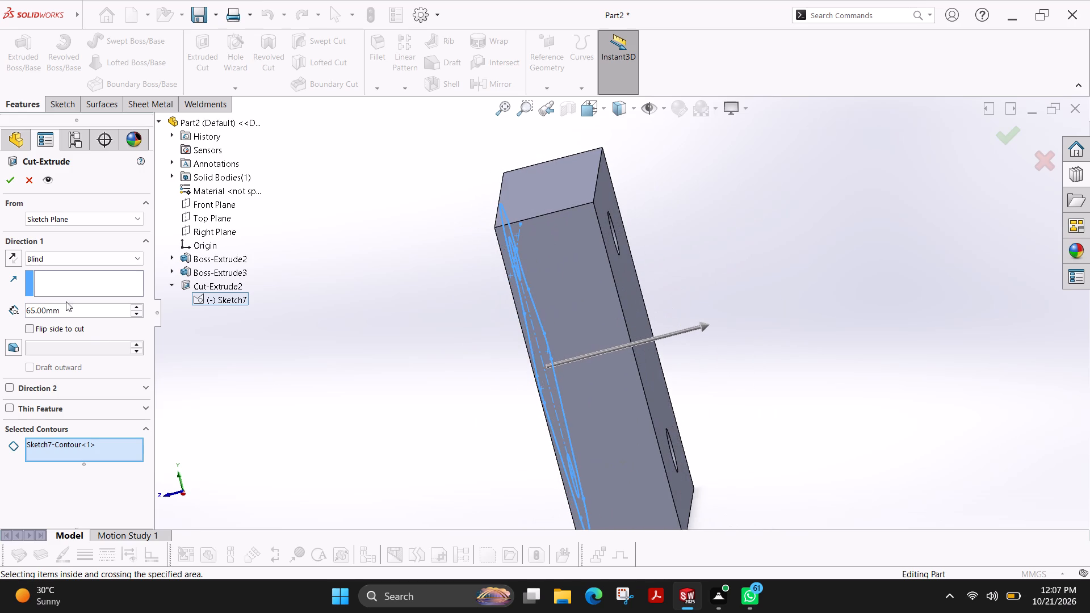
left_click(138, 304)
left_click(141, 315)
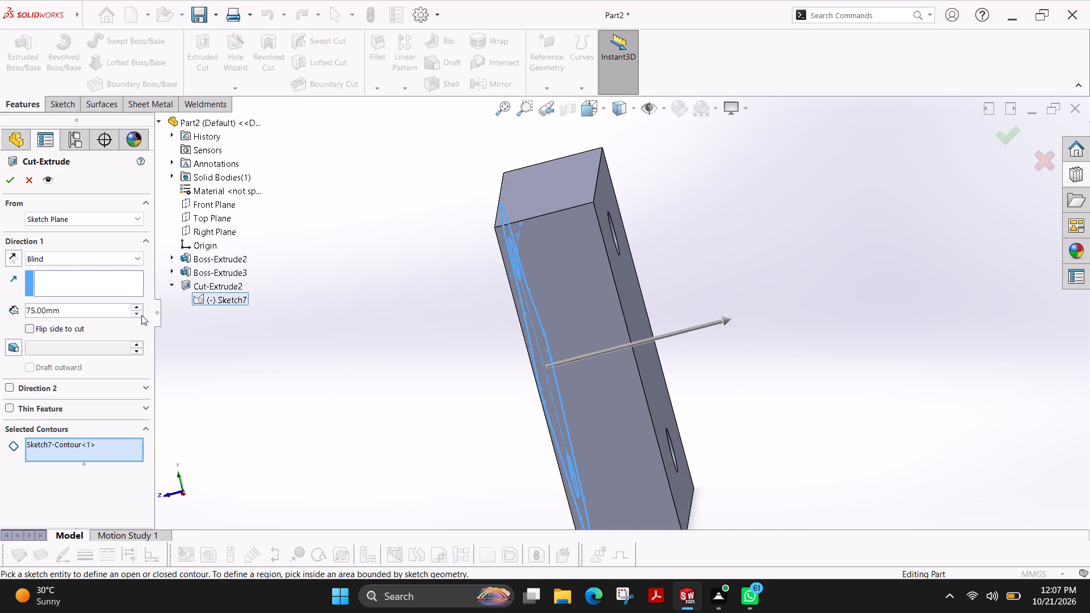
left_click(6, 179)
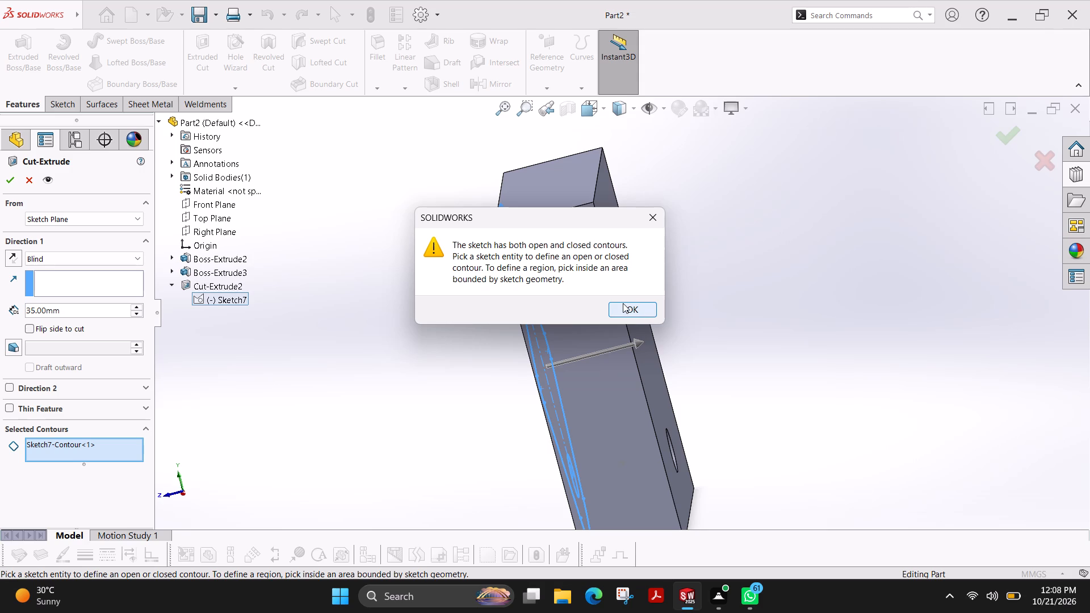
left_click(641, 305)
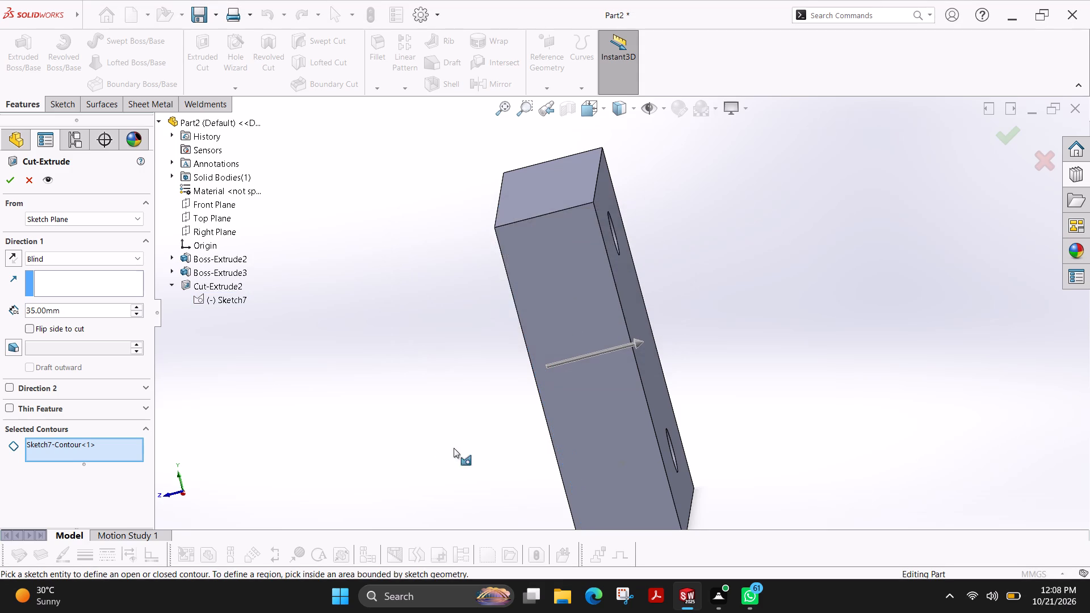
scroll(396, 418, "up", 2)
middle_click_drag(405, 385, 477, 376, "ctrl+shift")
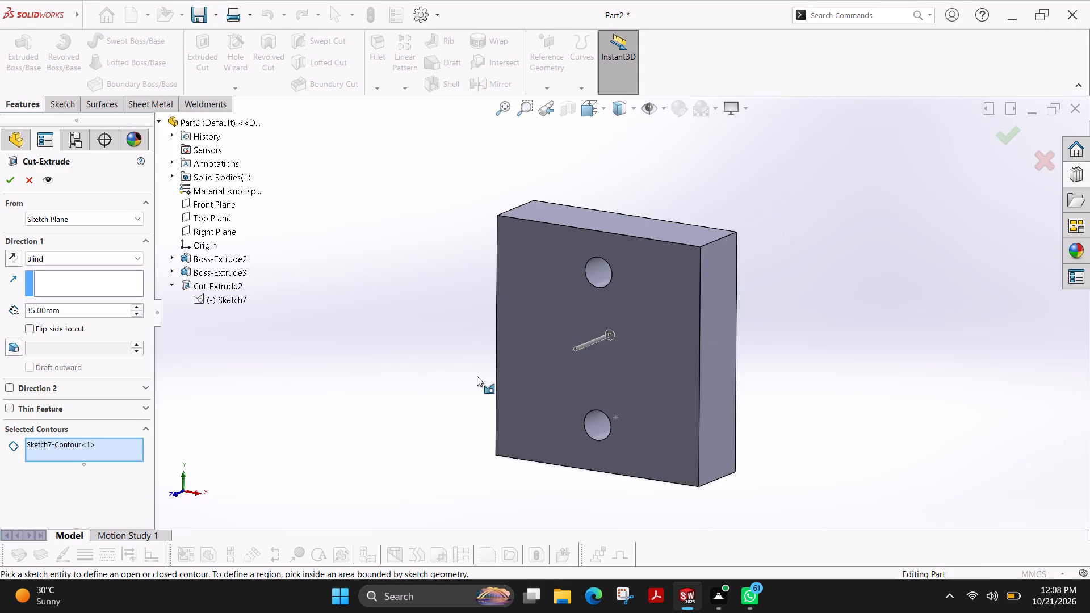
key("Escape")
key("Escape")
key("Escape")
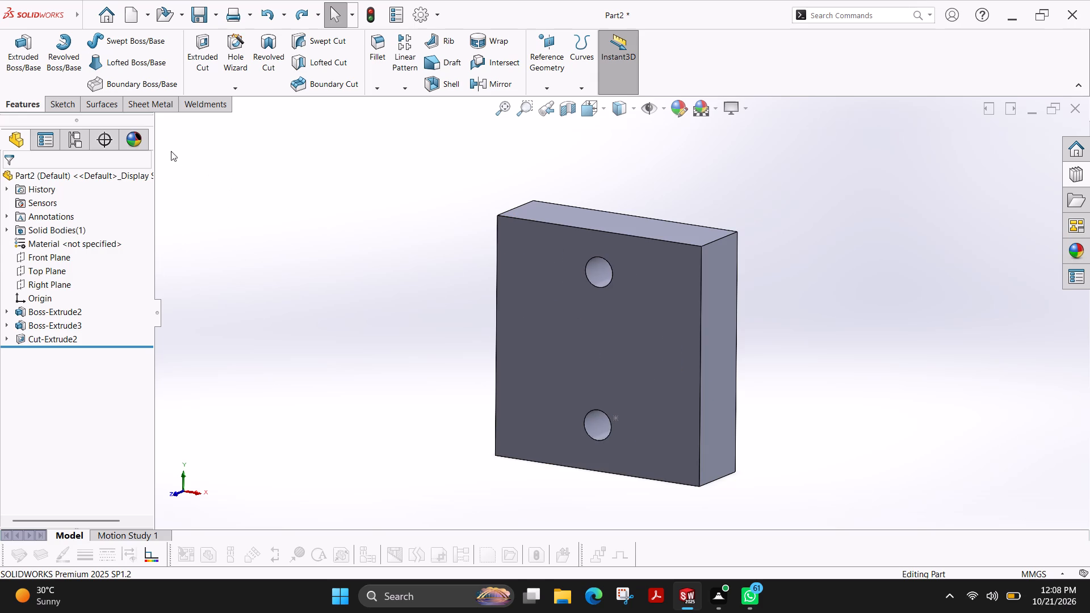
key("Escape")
Open the front-face profile sketch used by the hole cut for editing.
left_click(53, 107)
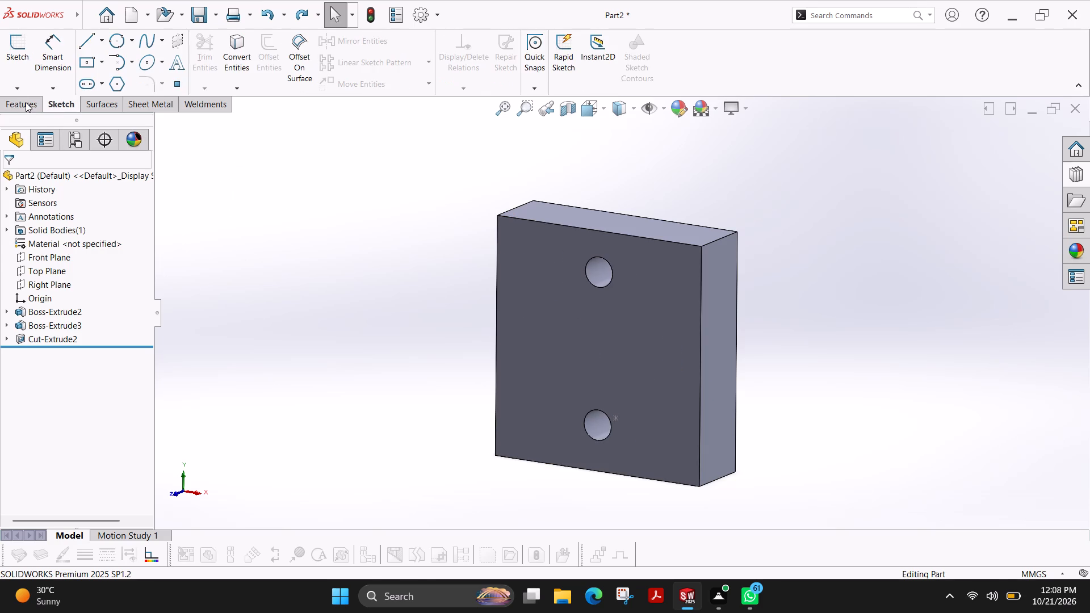
left_click(10, 60)
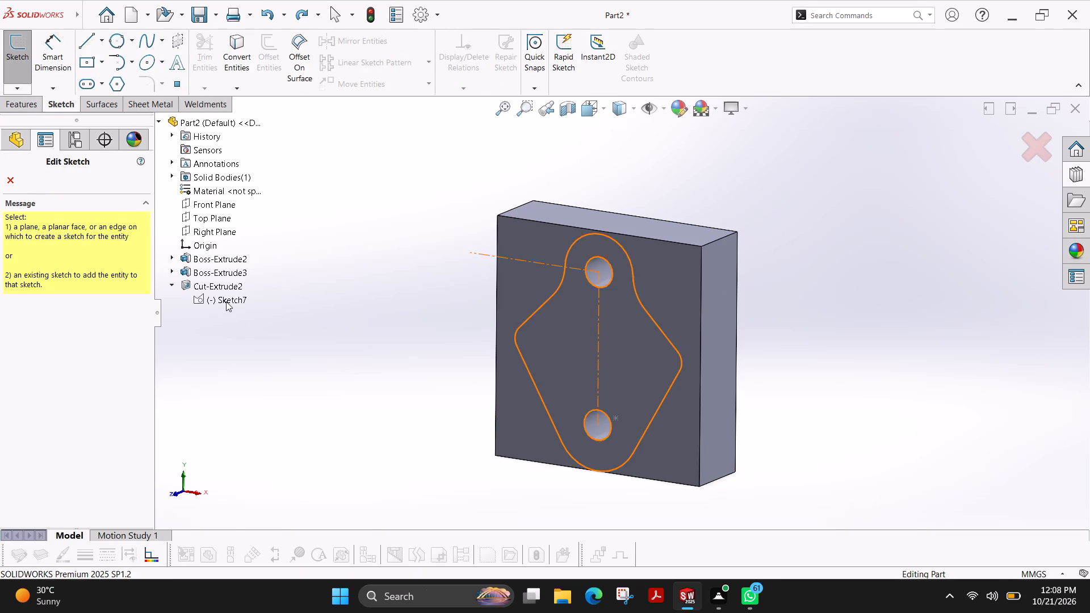
left_click(226, 301)
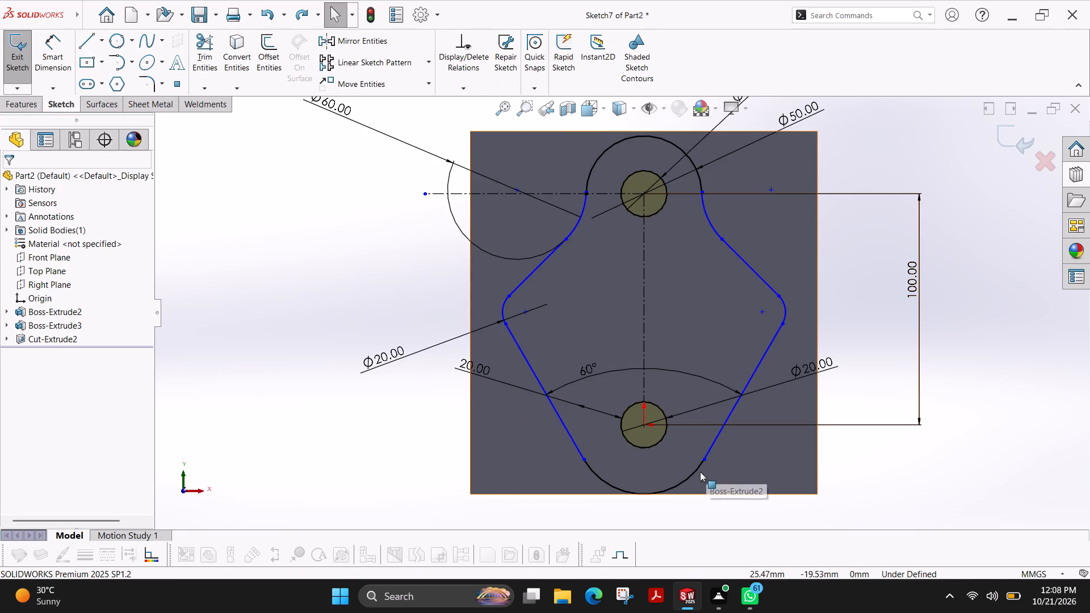
Examine the profile's lower arc where it meets the block's bottom edge, along with the surrounding outline.
scroll(696, 464, "down", 5)
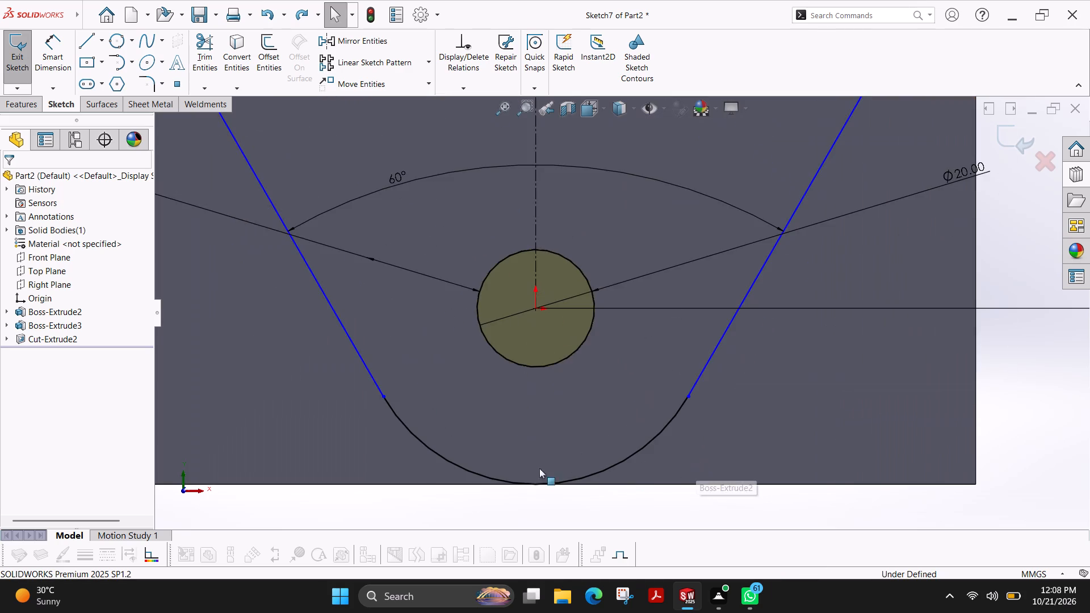
scroll(454, 477, "down", 4)
scroll(373, 273, "up", 1)
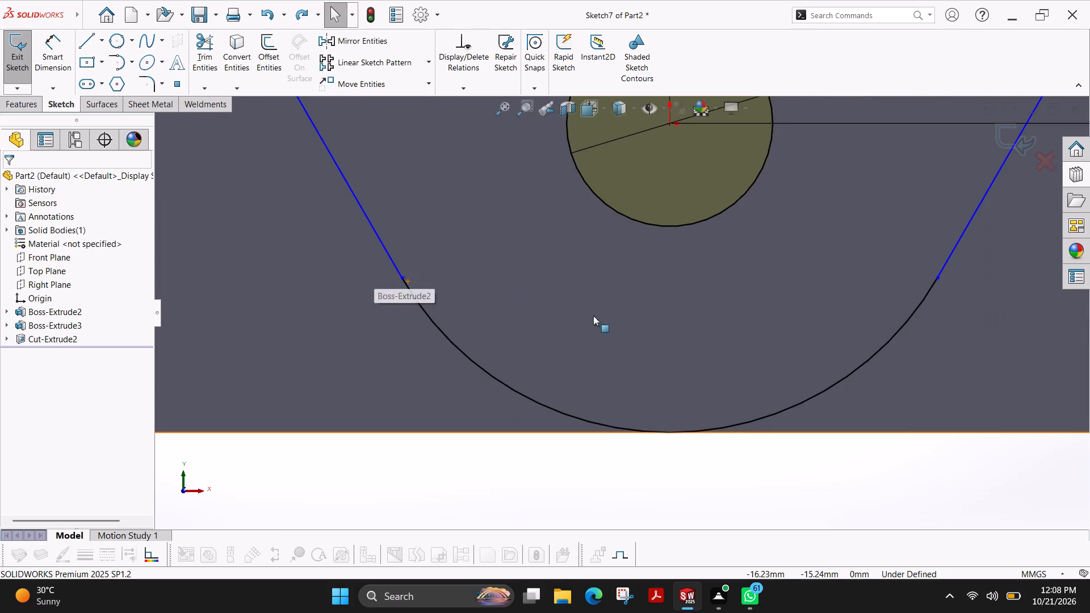
scroll(747, 426, "down", 8)
scroll(523, 402, "up", 12)
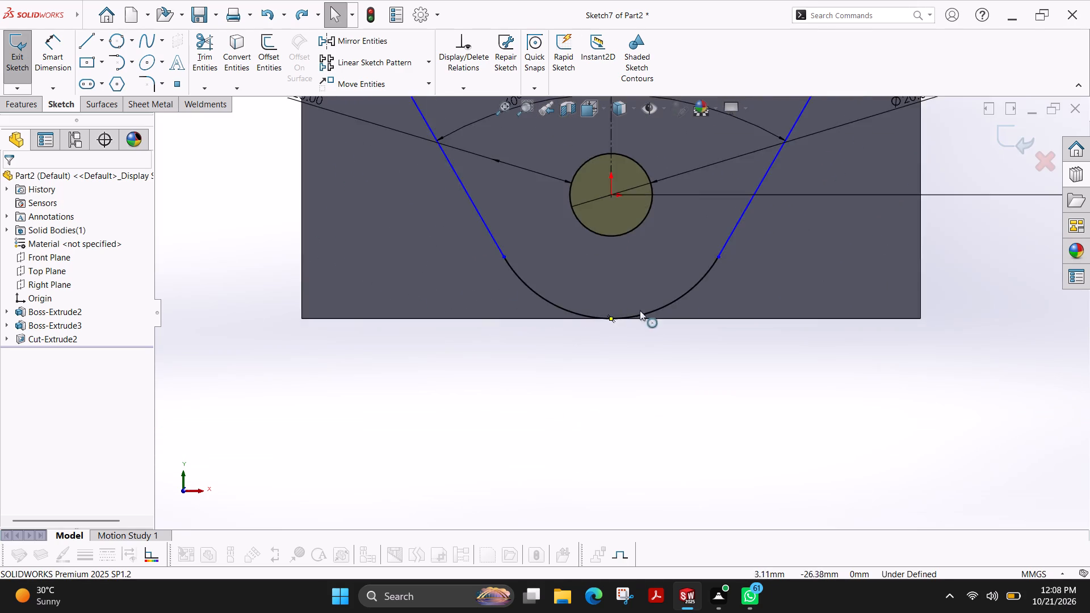
scroll(640, 310, "up", 12)
scroll(656, 294, "down", 5)
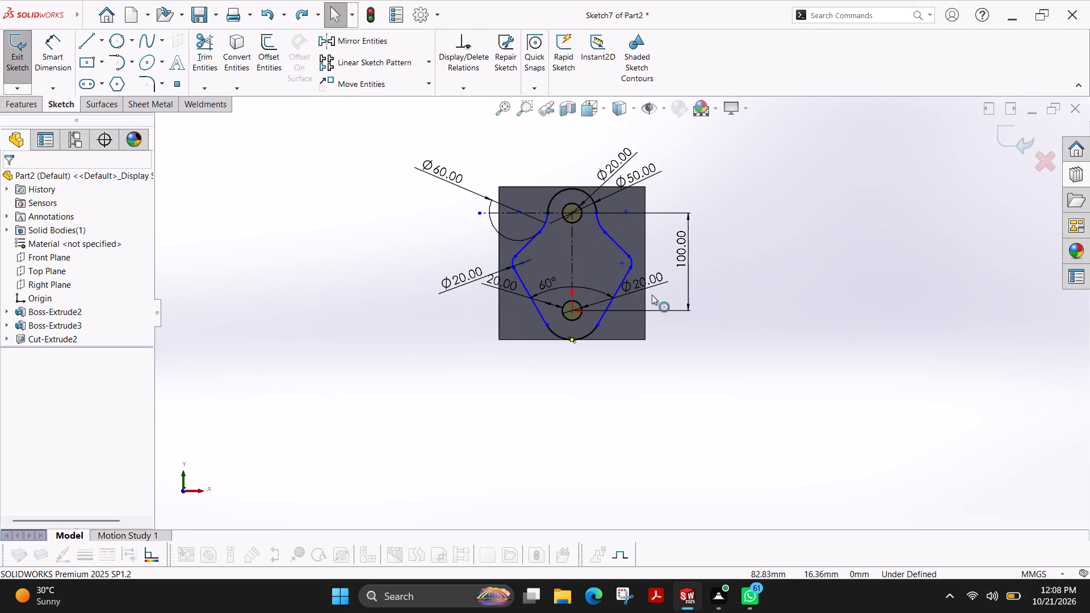
scroll(629, 310, "down", 4)
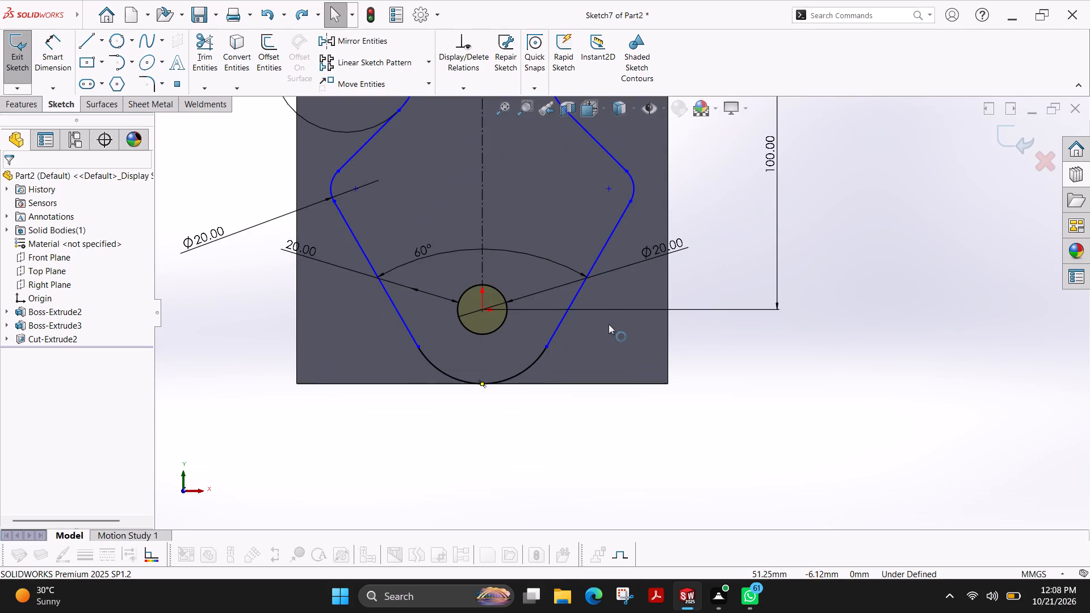
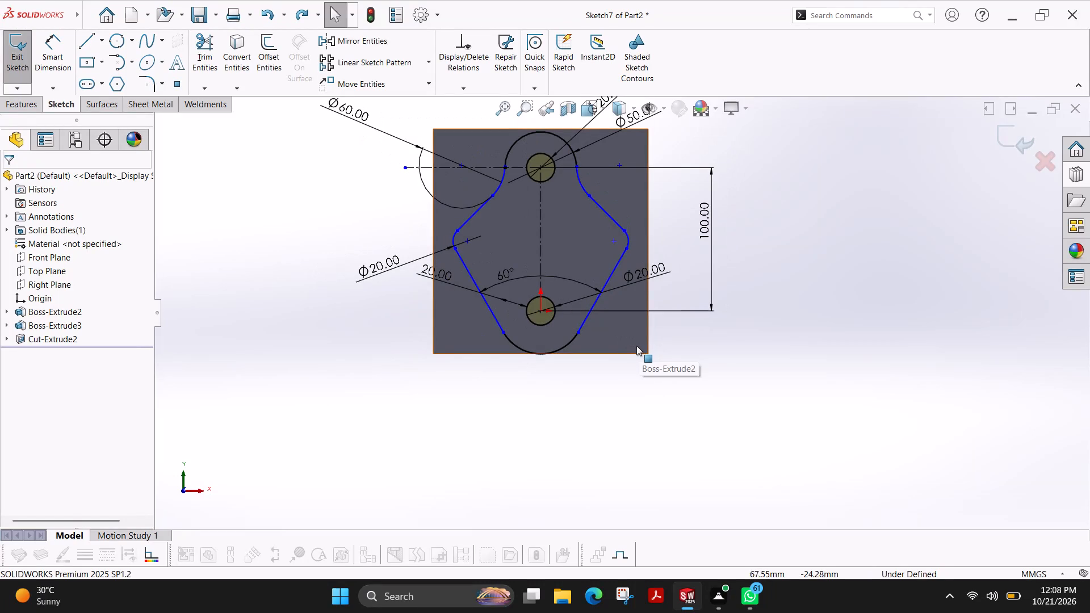
Exit the front-face profile sketch.
left_click(635, 346)
right_click(635, 346)
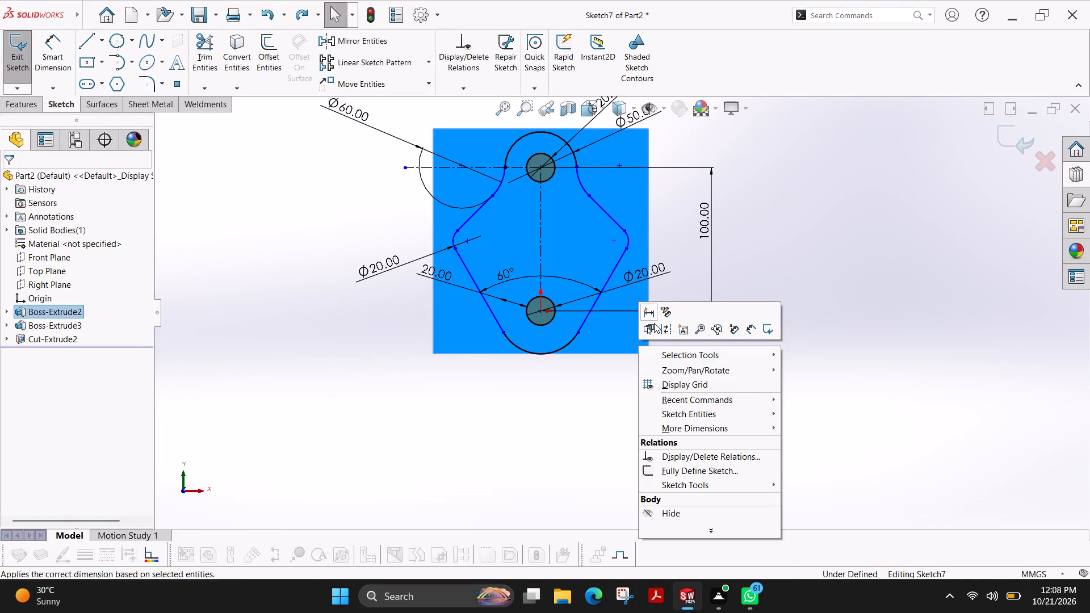
left_click(16, 66)
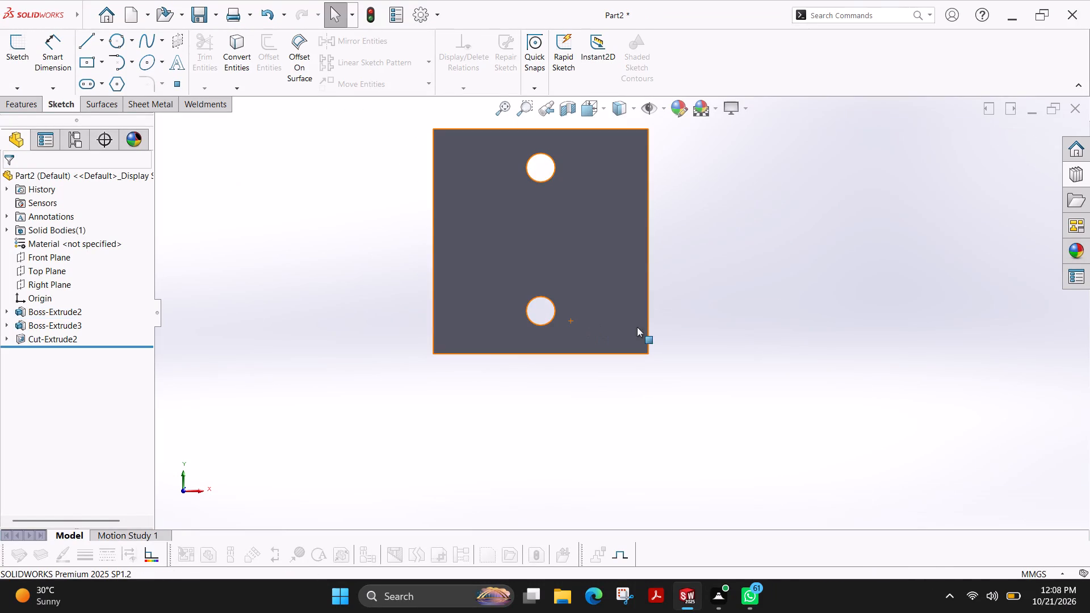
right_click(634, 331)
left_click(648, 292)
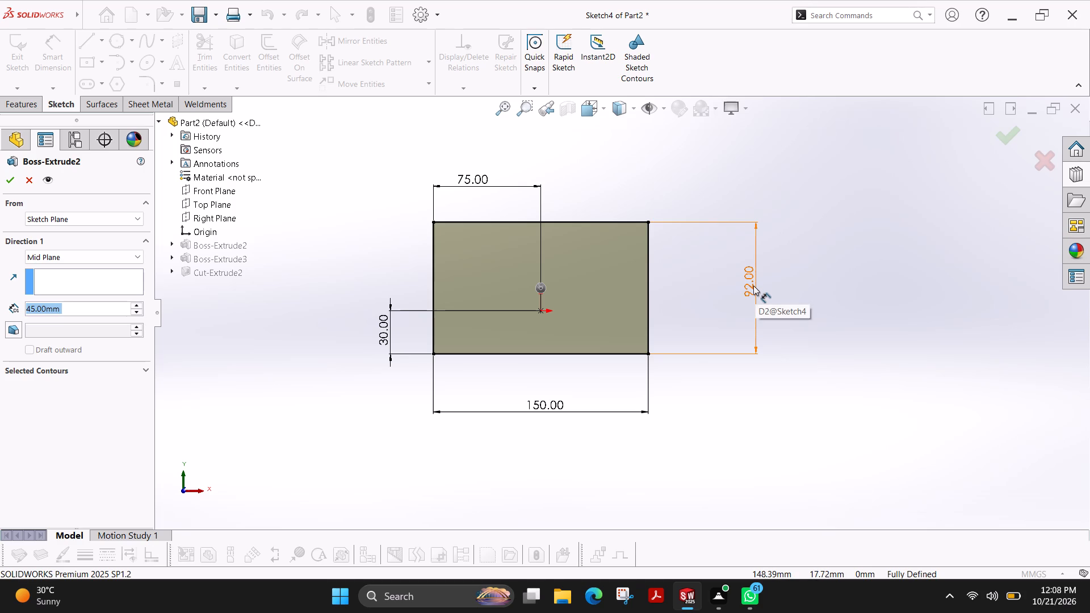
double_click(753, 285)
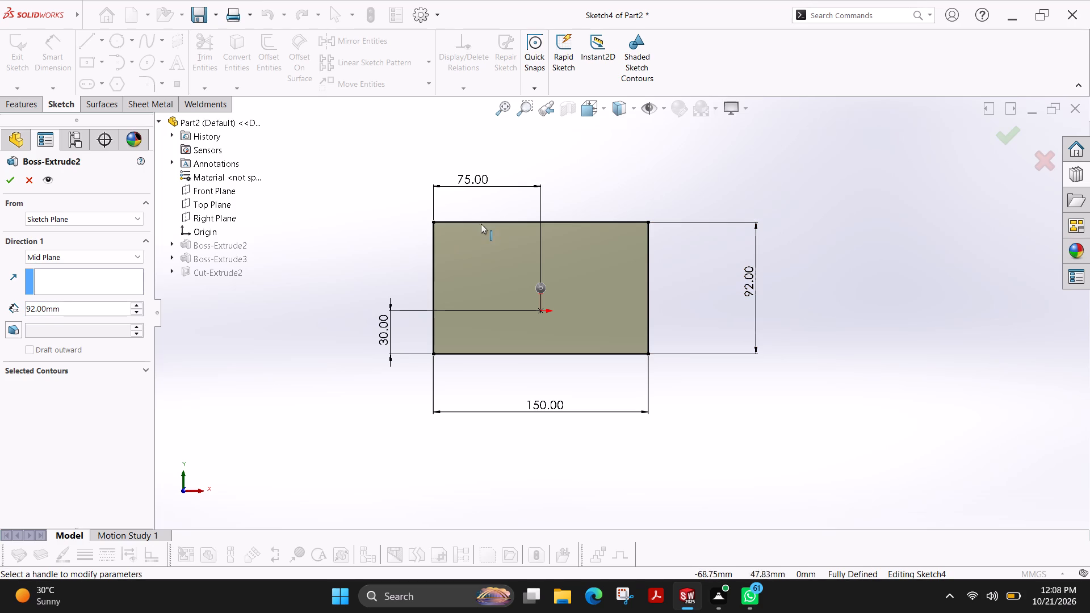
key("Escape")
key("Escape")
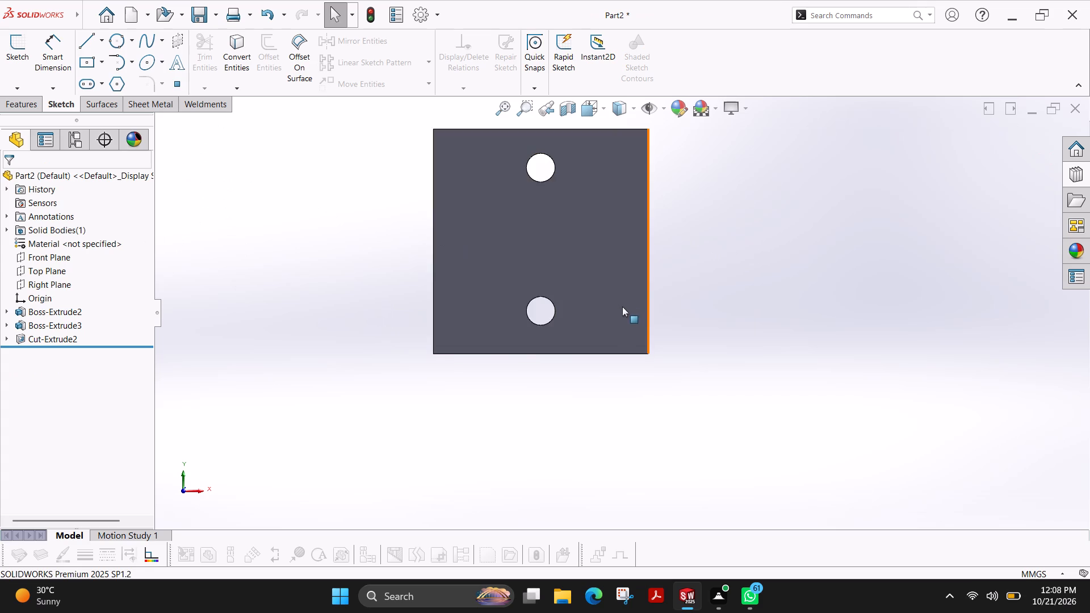
Open the base block's rectangle sketch for editing and set the rectangle's height to 95 mm.
right_click(616, 317)
left_click(644, 287)
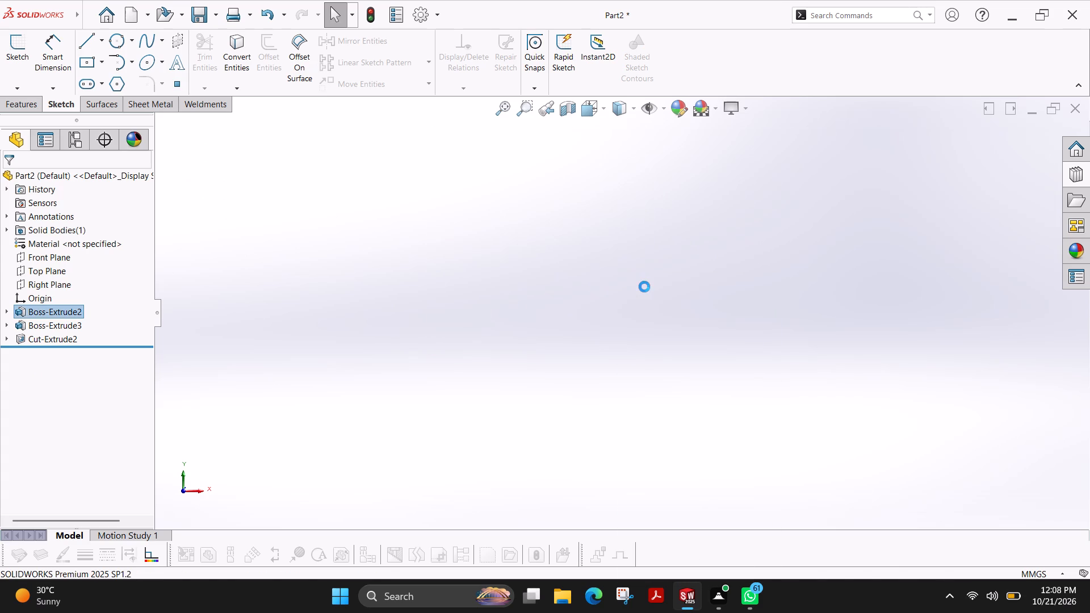
scroll(644, 287, "up", 2)
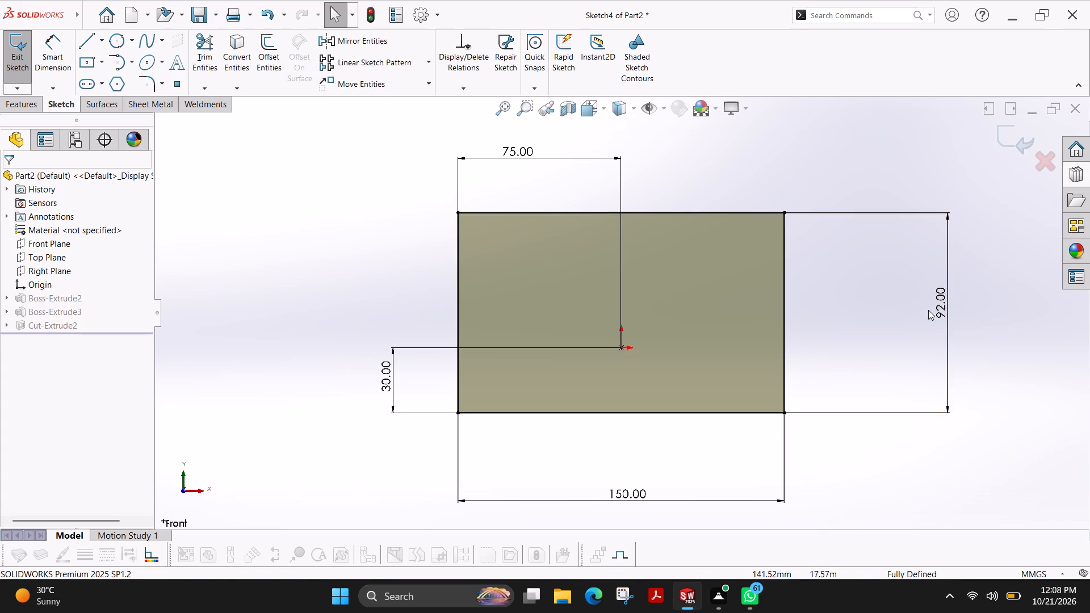
double_click(942, 304)
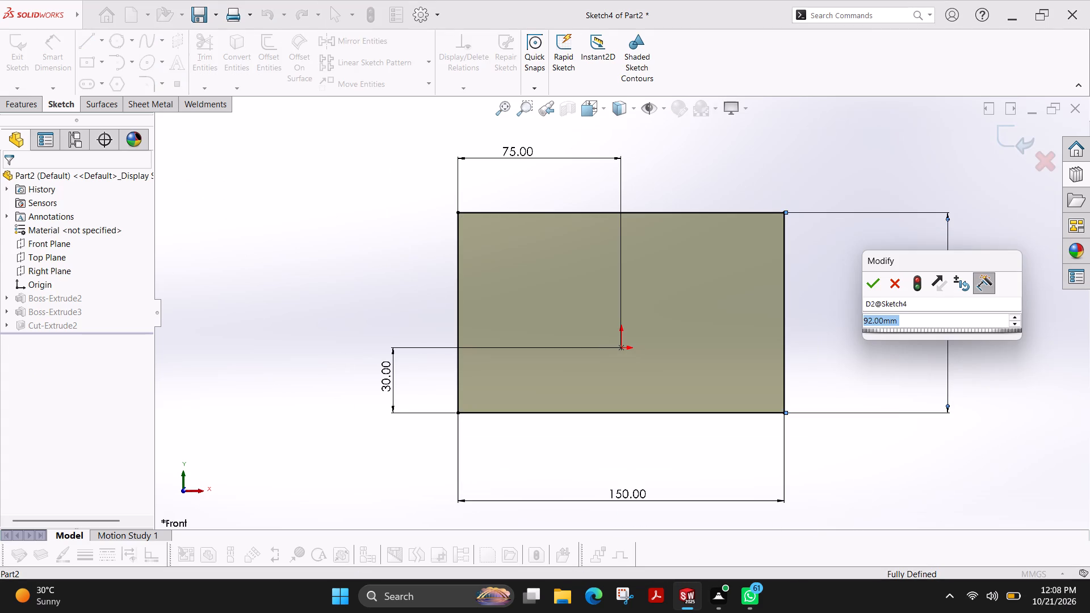
type("95")
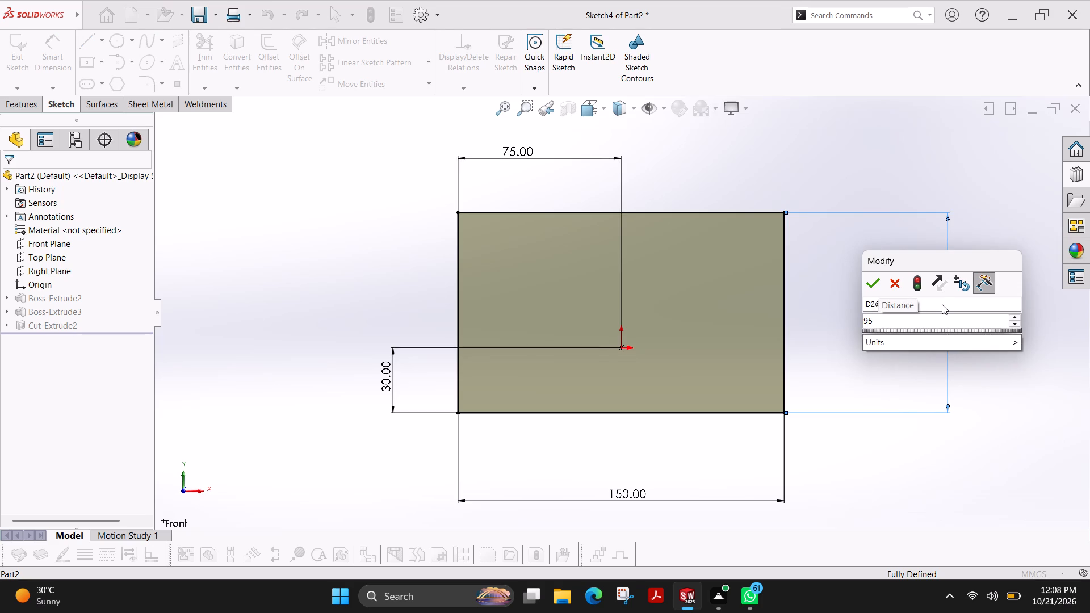
key("Return")
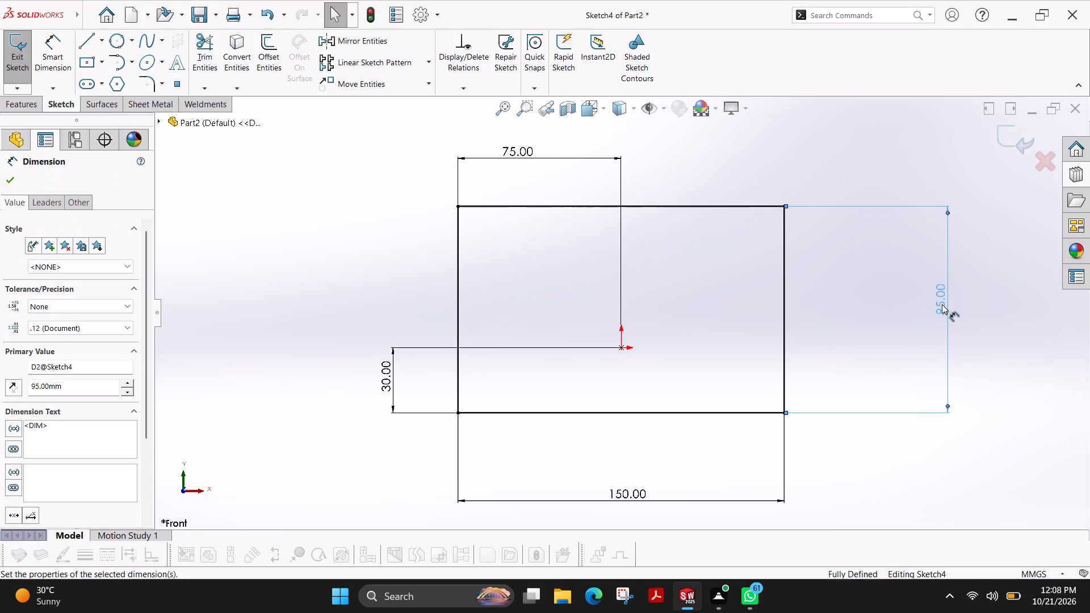
Set the distance from the origin to the rectangle's bottom edge to 32 mm and exit the sketch.
double_click(383, 377)
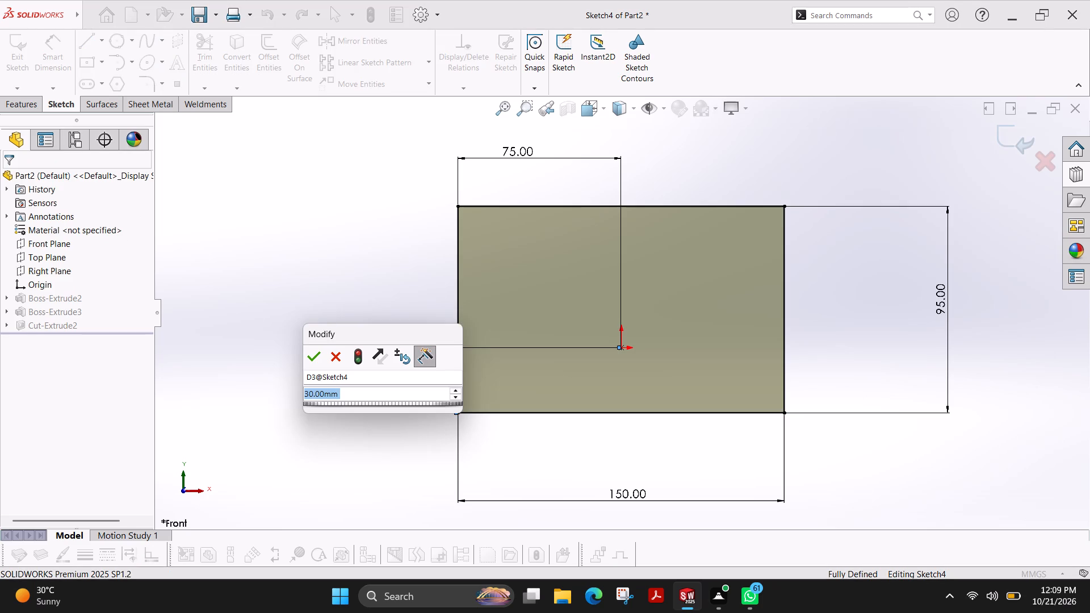
type("32")
key("Return")
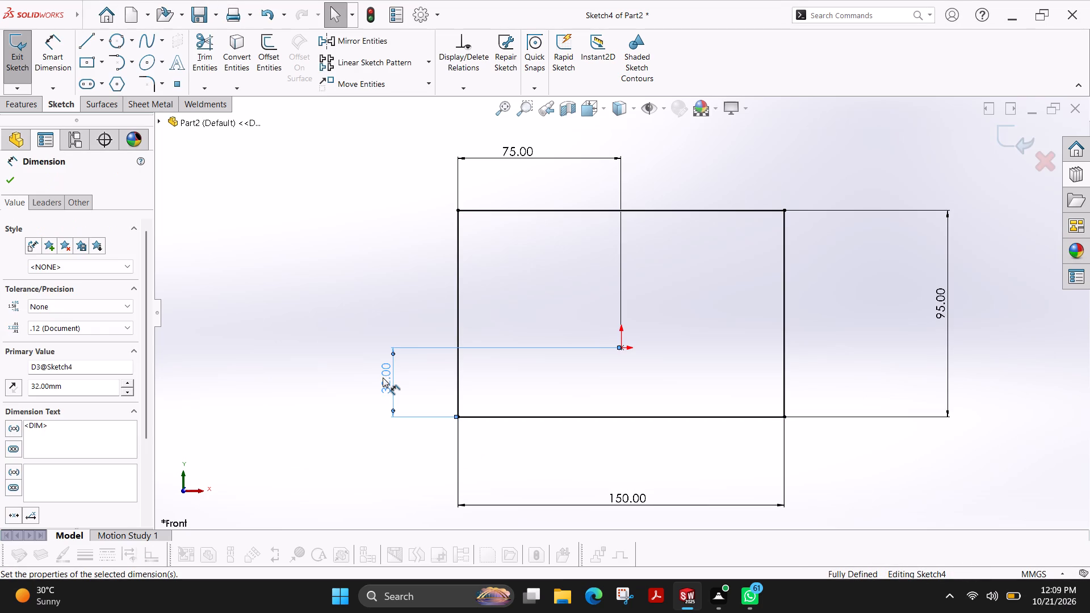
left_click(11, 187)
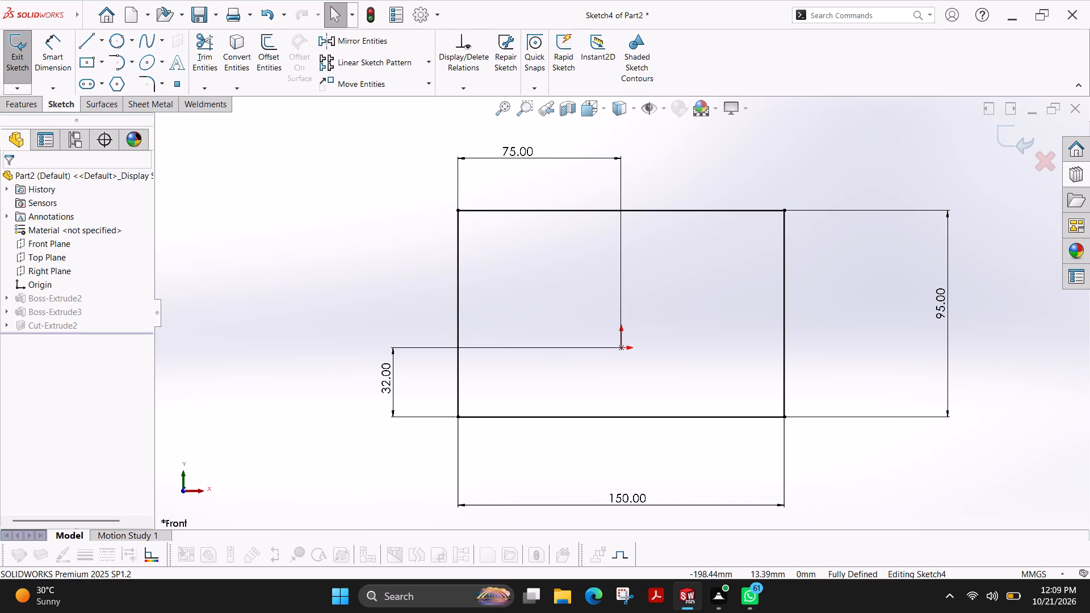
left_click(24, 67)
scroll(543, 377, "up", 3)
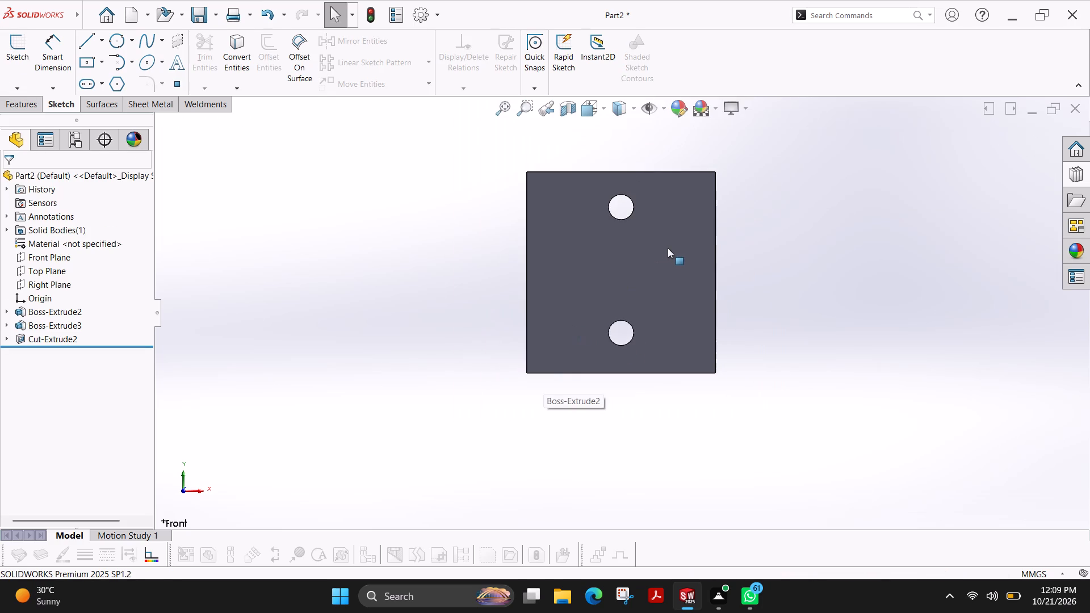
scroll(668, 248, "down", 1)
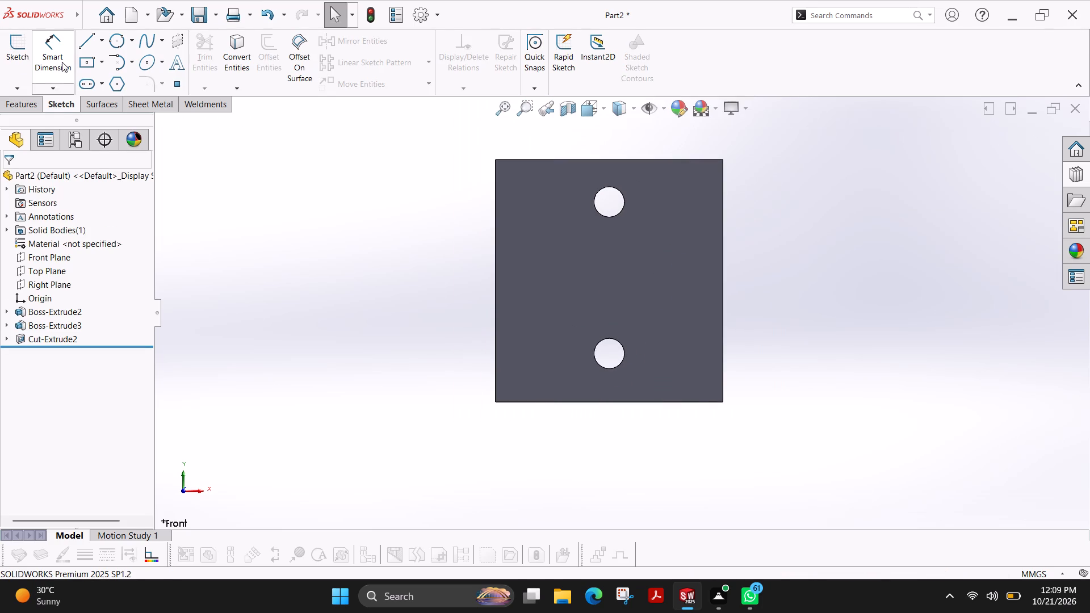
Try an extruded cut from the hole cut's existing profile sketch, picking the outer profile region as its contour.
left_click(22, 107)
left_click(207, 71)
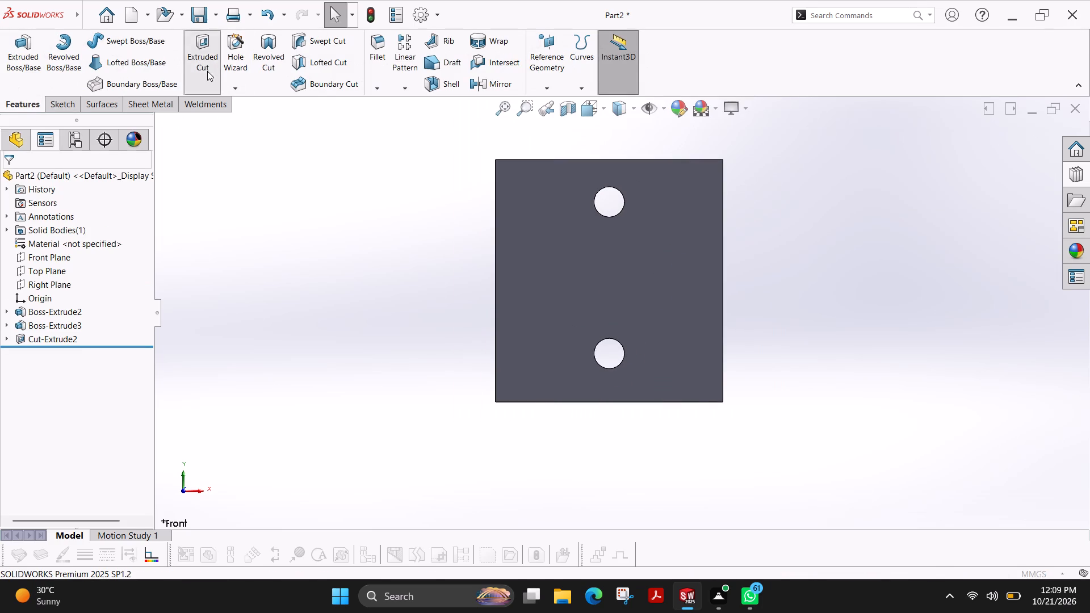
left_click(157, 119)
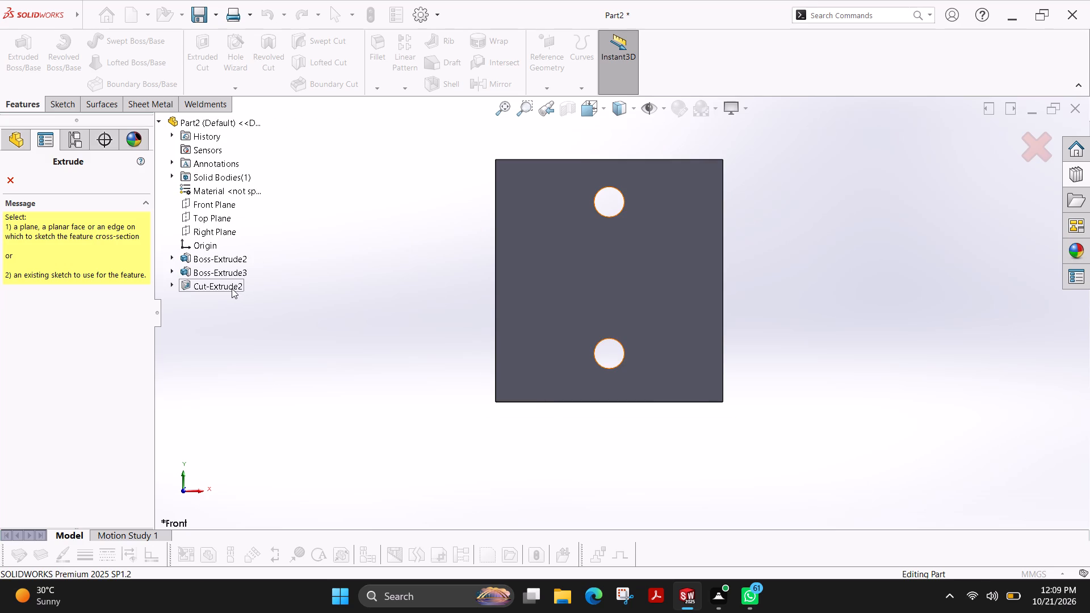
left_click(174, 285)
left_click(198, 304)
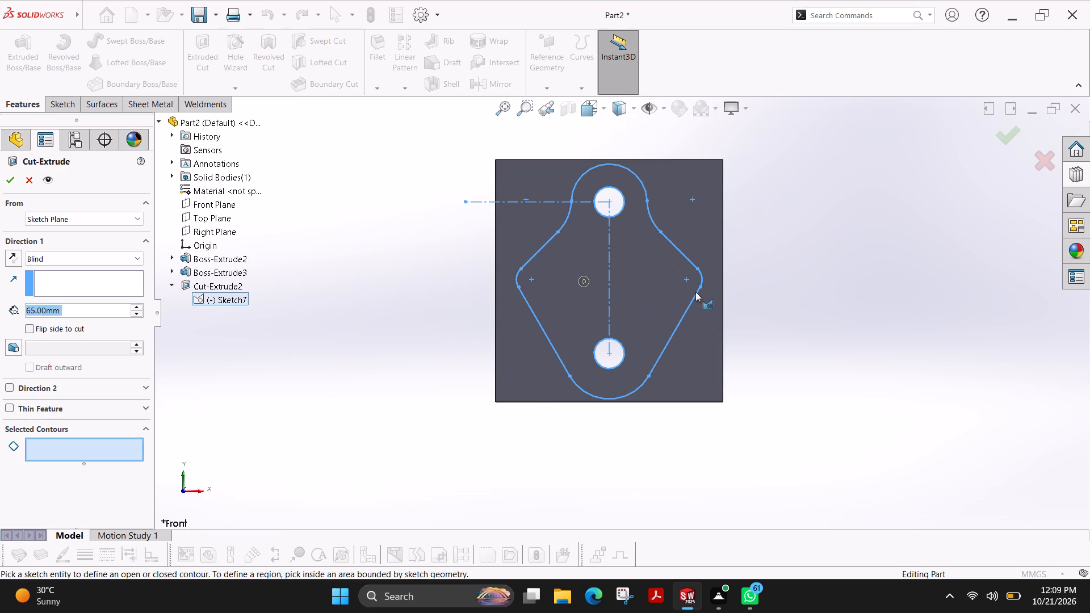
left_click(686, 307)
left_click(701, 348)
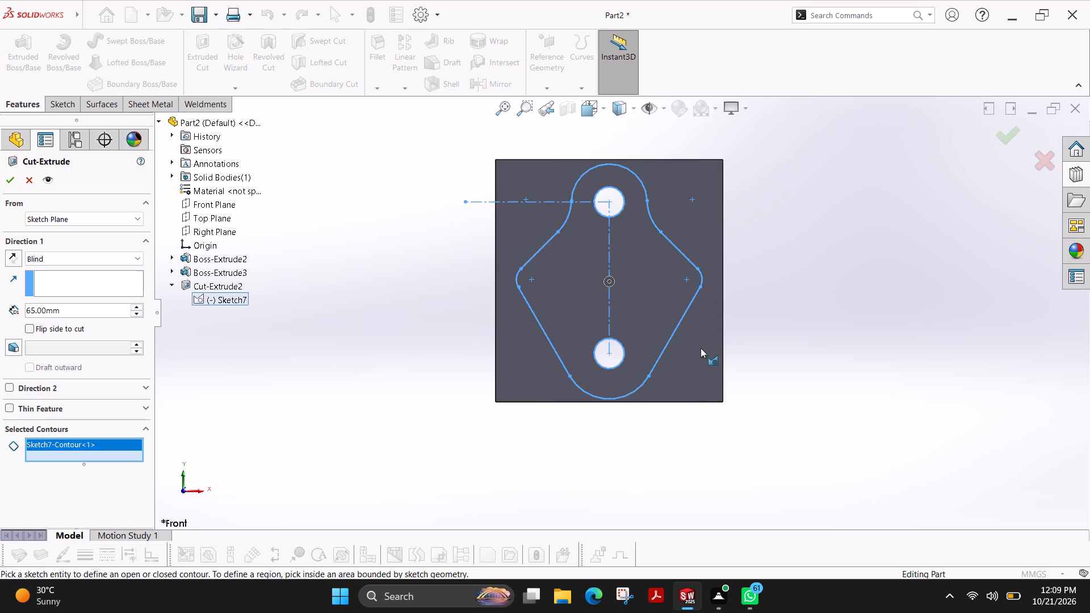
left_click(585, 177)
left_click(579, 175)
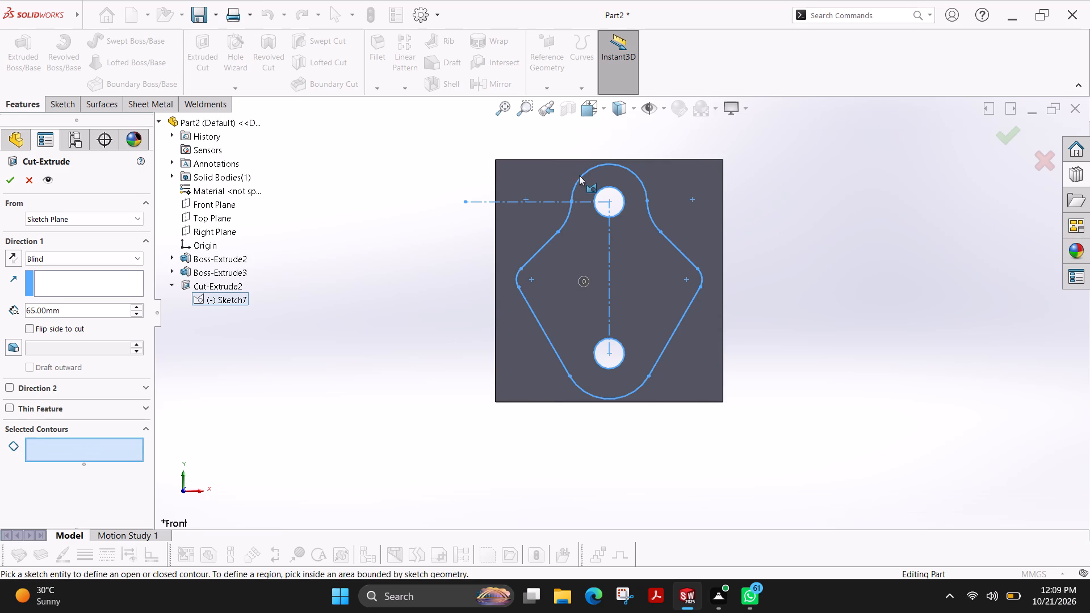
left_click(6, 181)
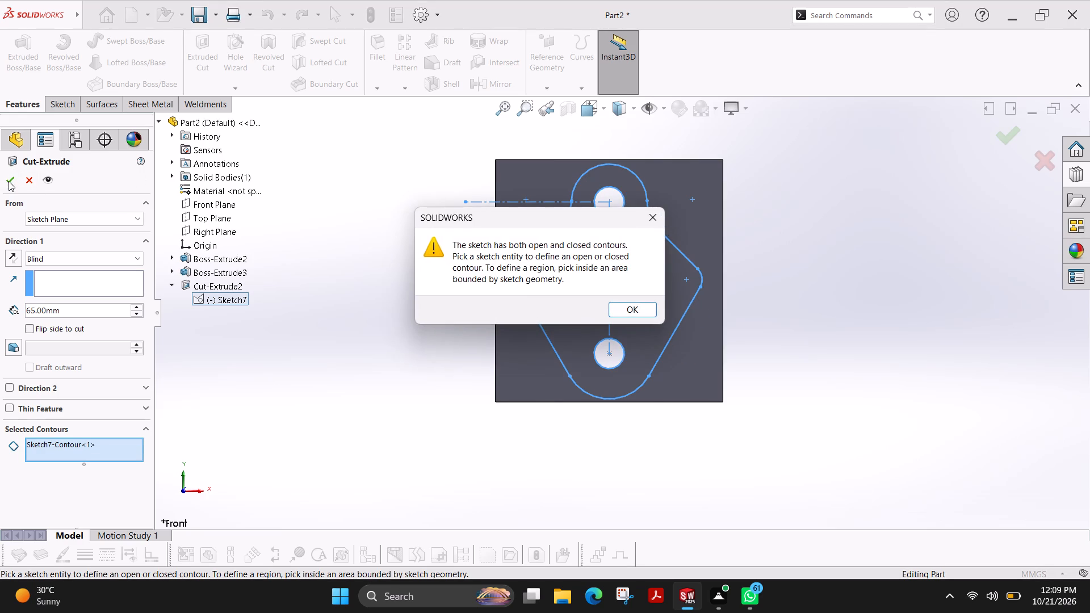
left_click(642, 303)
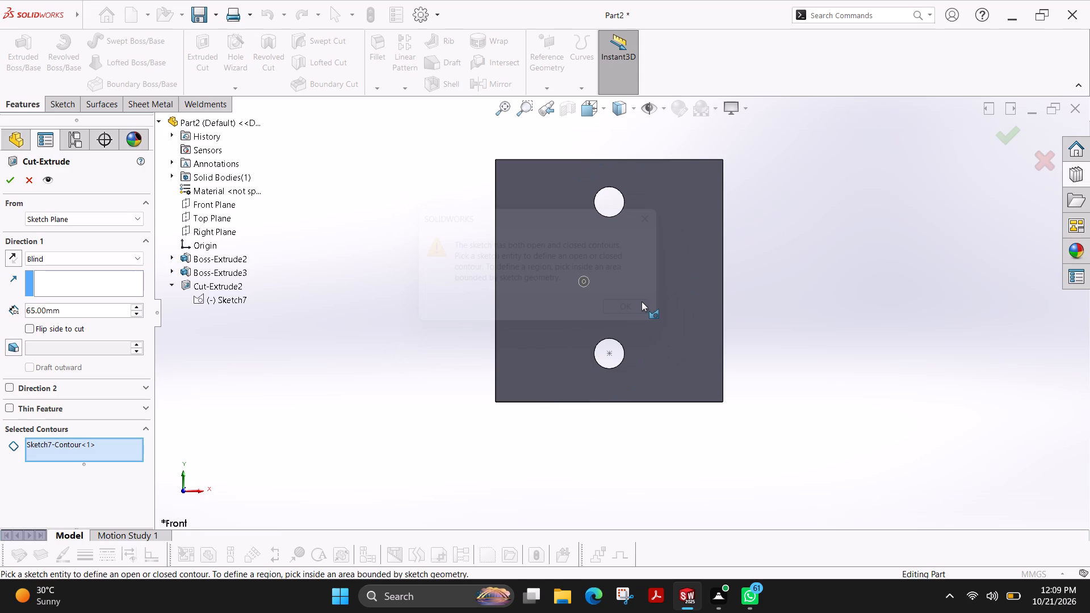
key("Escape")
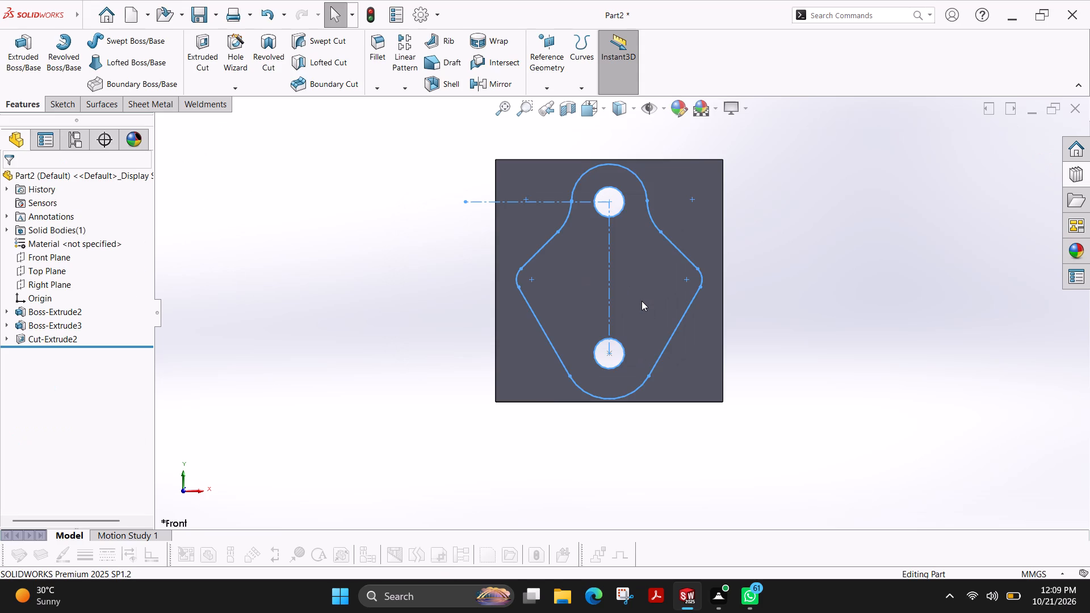
Open the front-face profile sketch used by the hole cut for editing.
scroll(638, 212, "down", 1)
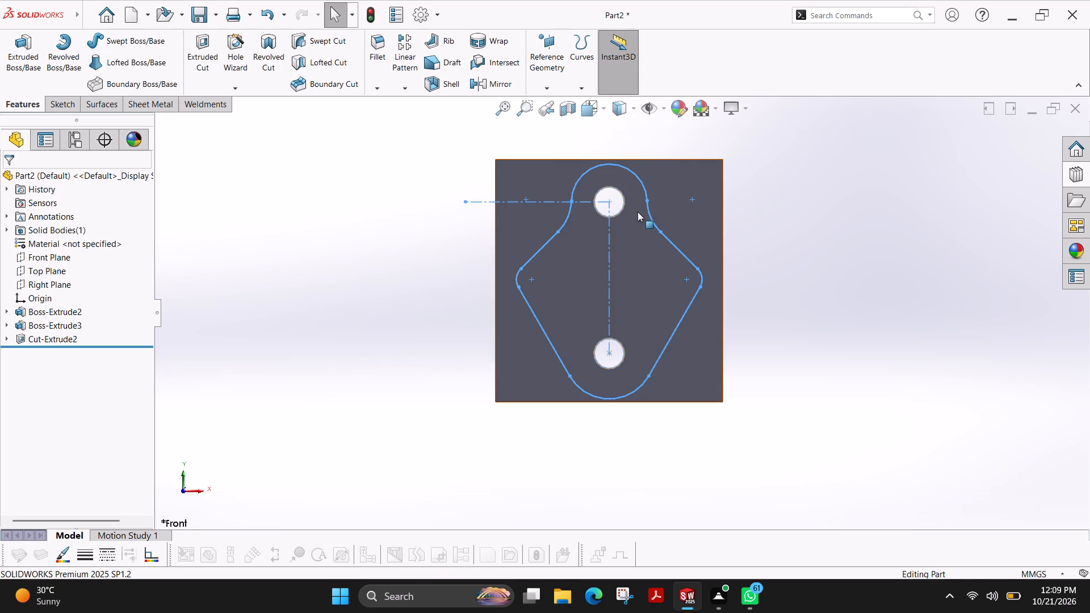
scroll(638, 212, "down", 1)
left_click(62, 110)
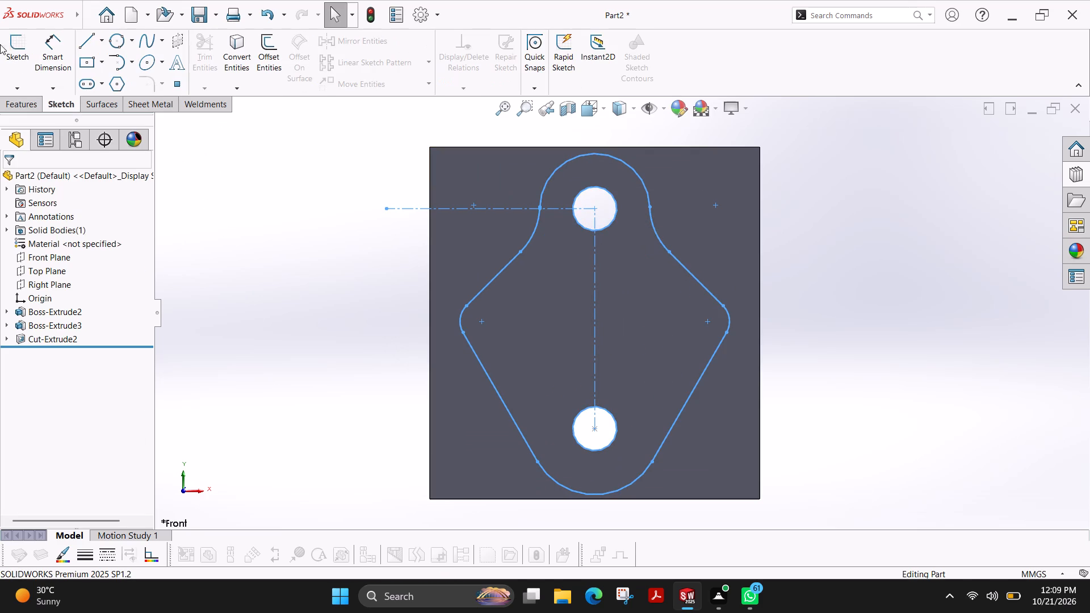
left_click(15, 47)
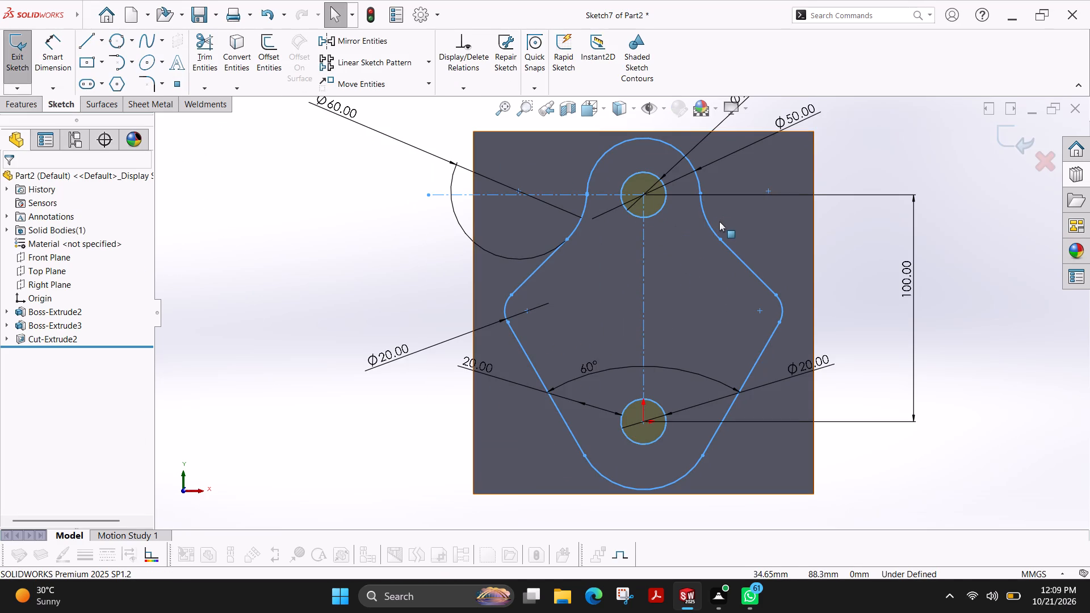
Power-trim the horizontal centerline outside the upper hole and the vertical centerline between the two holes.
scroll(685, 218, "down", 1)
scroll(659, 358, "up", 1)
scroll(569, 332, "up", 3)
scroll(694, 332, "down", 4)
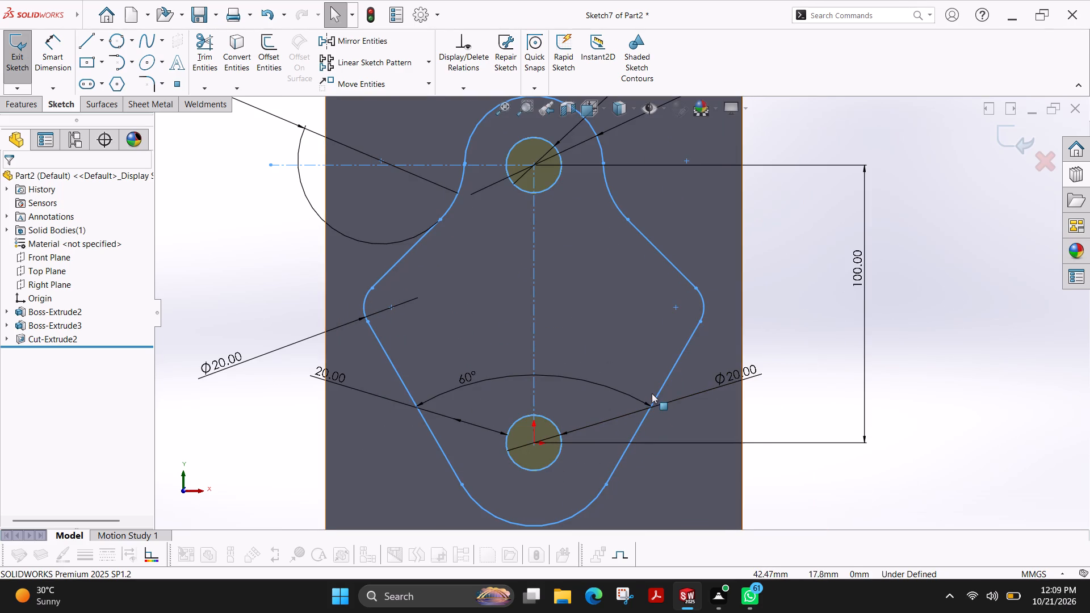
scroll(626, 158, "up", 1)
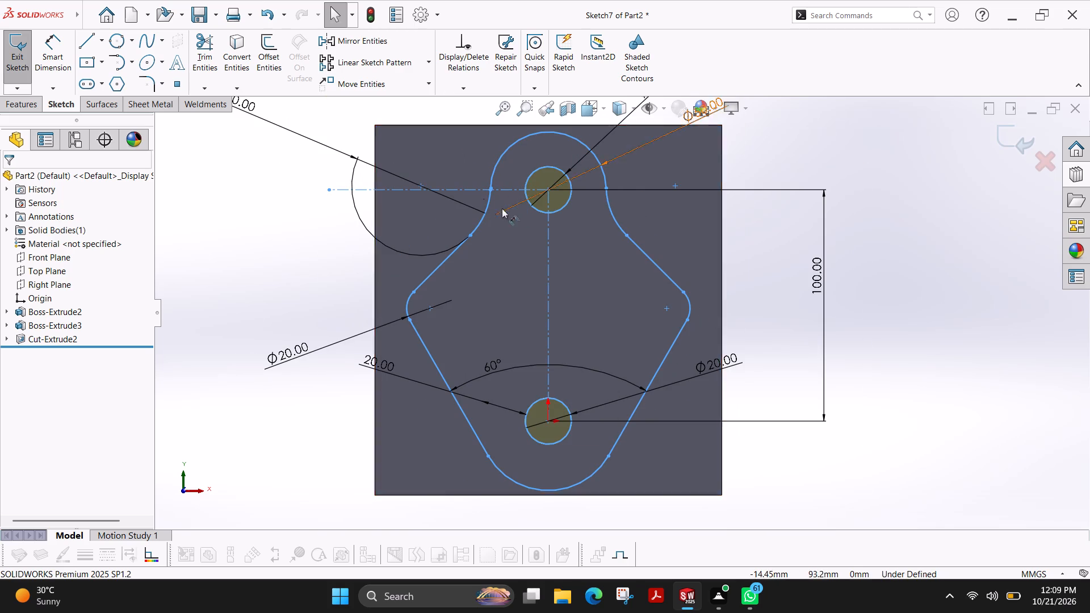
left_click(212, 60)
left_click_drag(443, 169, 453, 202)
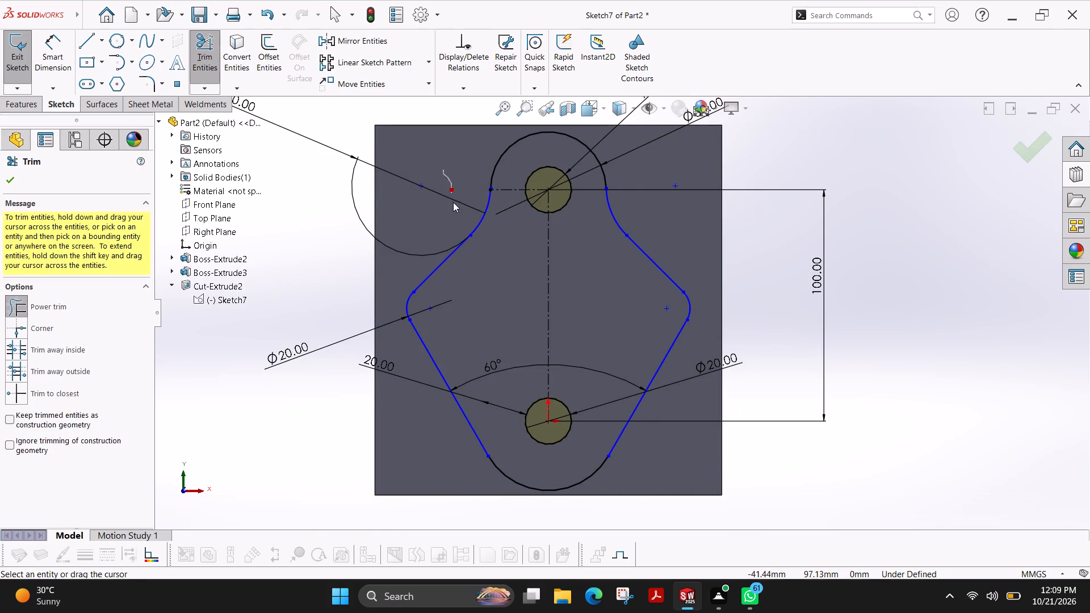
left_click_drag(453, 202, 453, 203)
left_click_drag(508, 176, 509, 211)
left_click_drag(527, 242, 571, 266)
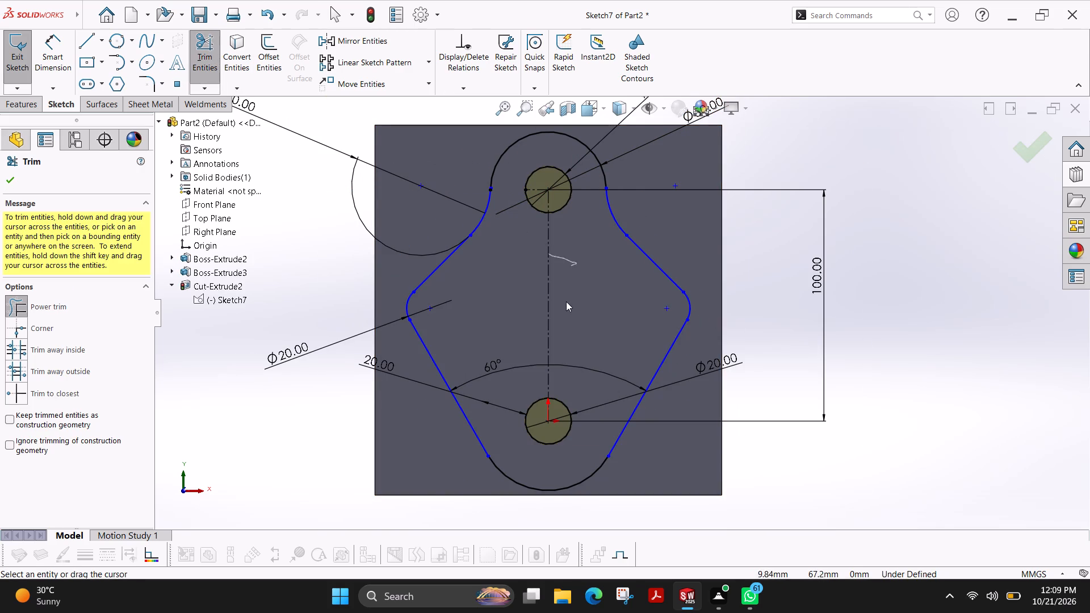
left_click_drag(568, 308, 531, 316)
Trim away the remaining centerline stubs inside the upper and lower holes and finish trimming.
scroll(571, 198, "down", 5)
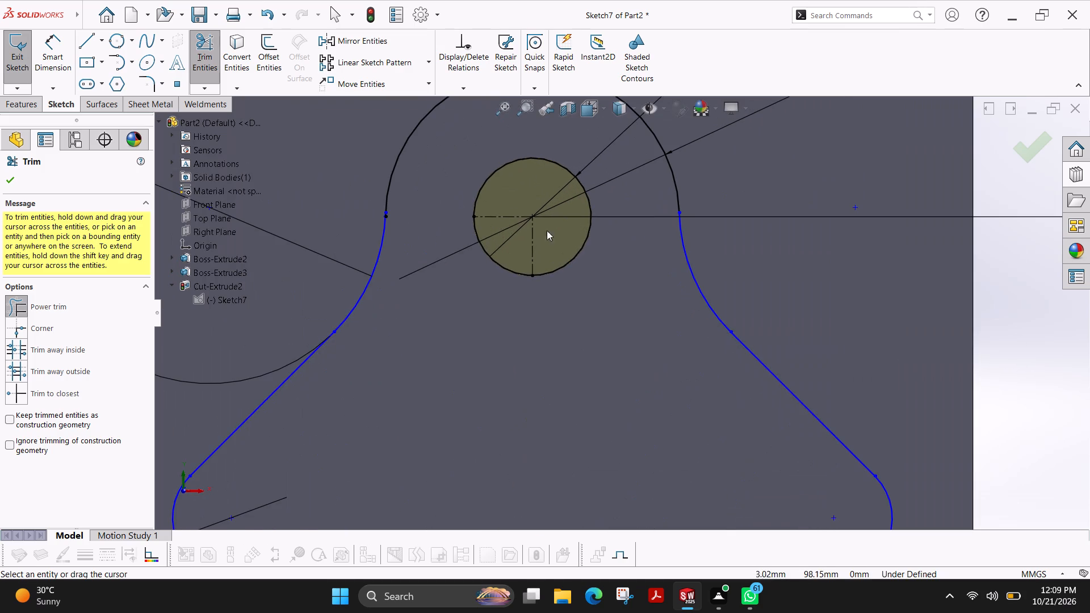
left_click_drag(542, 242, 510, 199)
scroll(543, 366, "up", 9)
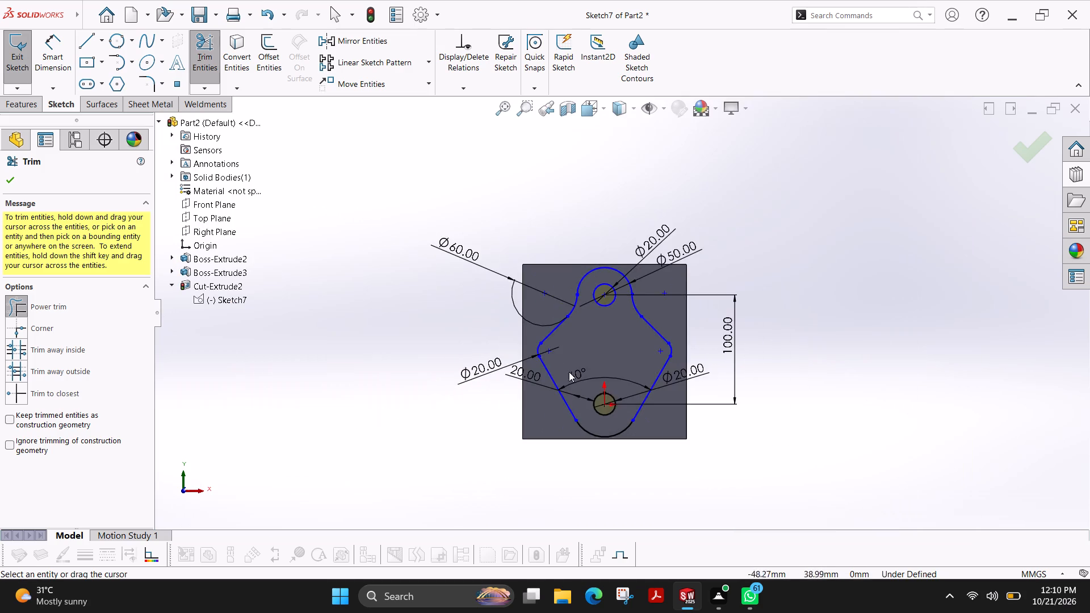
scroll(610, 351, "down", 5)
scroll(599, 484, "down", 4)
left_click_drag(619, 451, 602, 451)
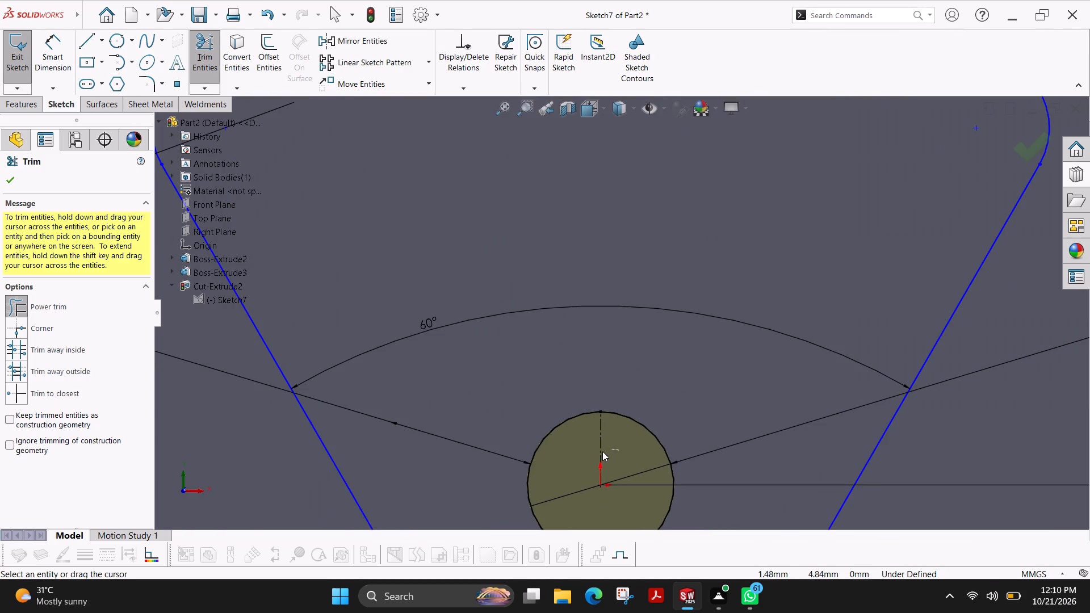
left_click_drag(602, 451, 585, 461)
scroll(576, 383, "up", 5)
scroll(575, 251, "up", 2)
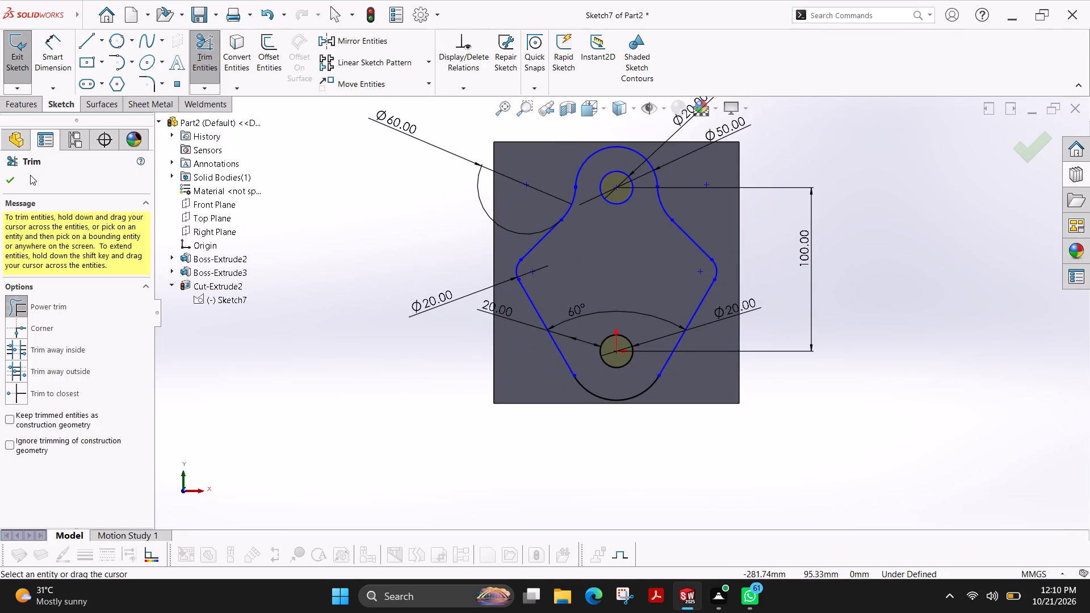
left_click(14, 178)
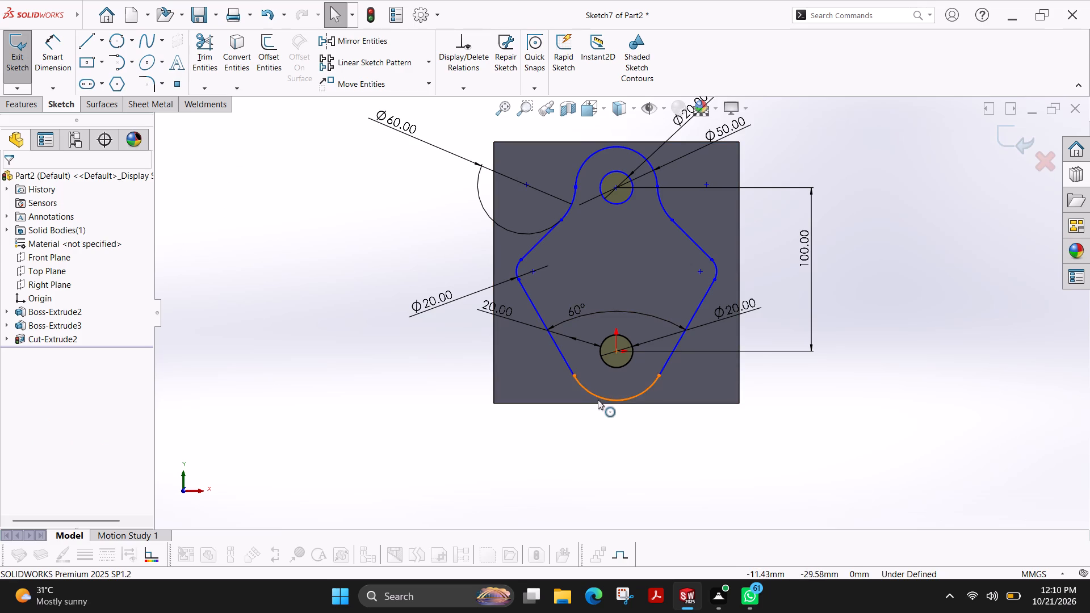
Sketch a 30 mm radius circle centred on the lower hole, matching the profile's bottom arc.
scroll(624, 370, "down", 4)
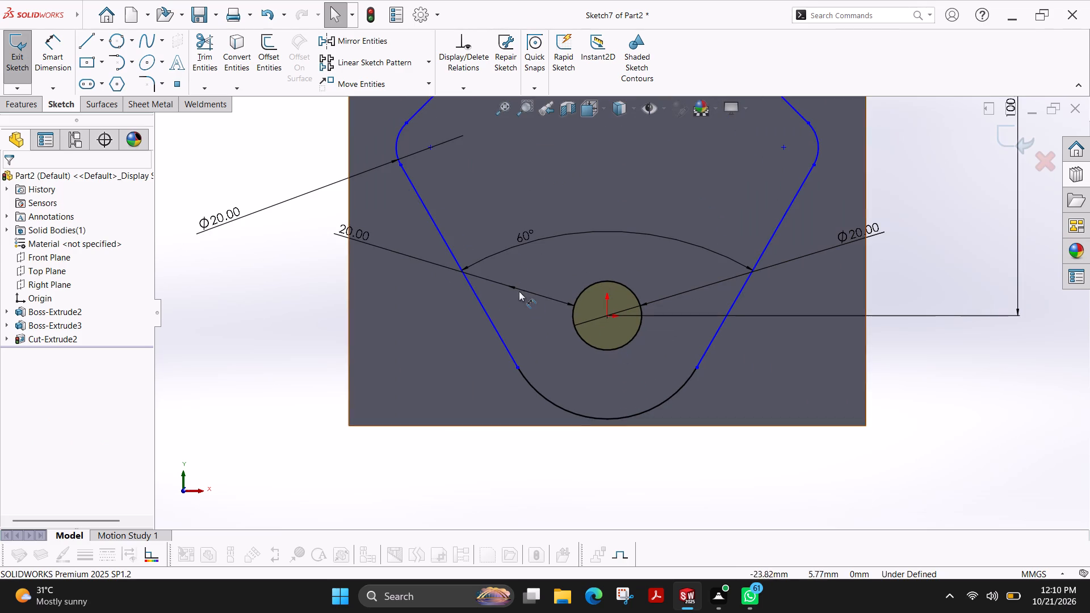
left_click(128, 44)
left_click(128, 60)
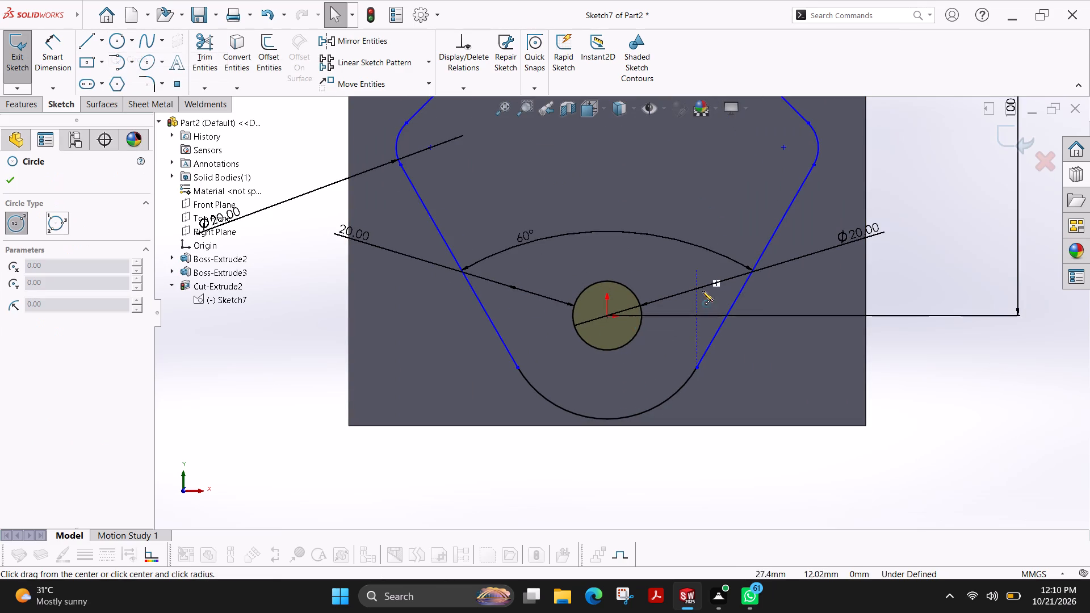
left_click(607, 318)
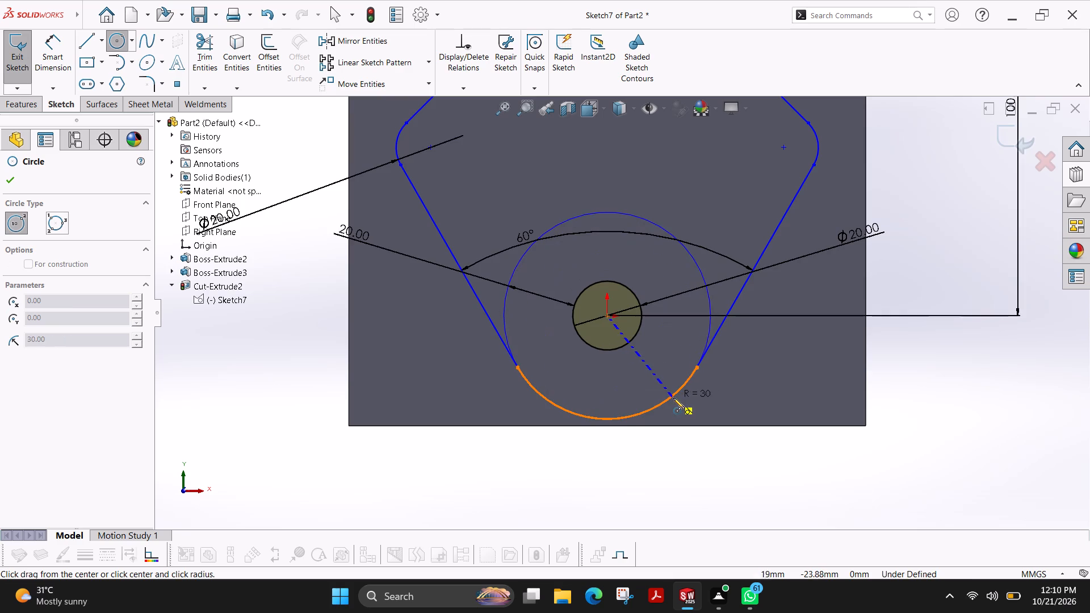
left_click(672, 398)
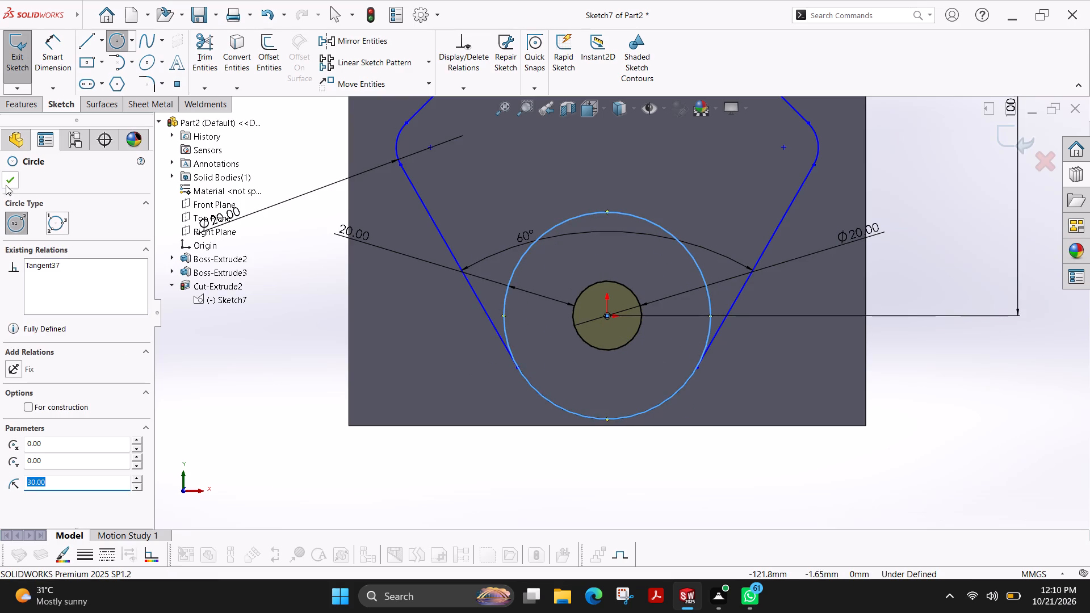
left_click(9, 182)
Power-trim the new circle's upper portion inside the profile and exit the sketch.
scroll(723, 234, "up", 3)
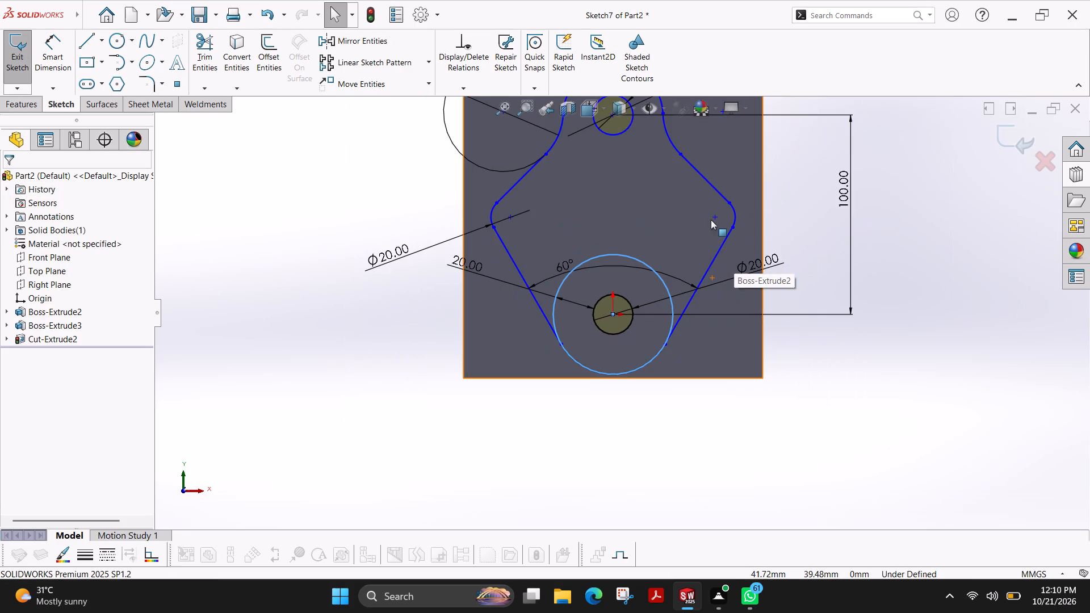
left_click(203, 51)
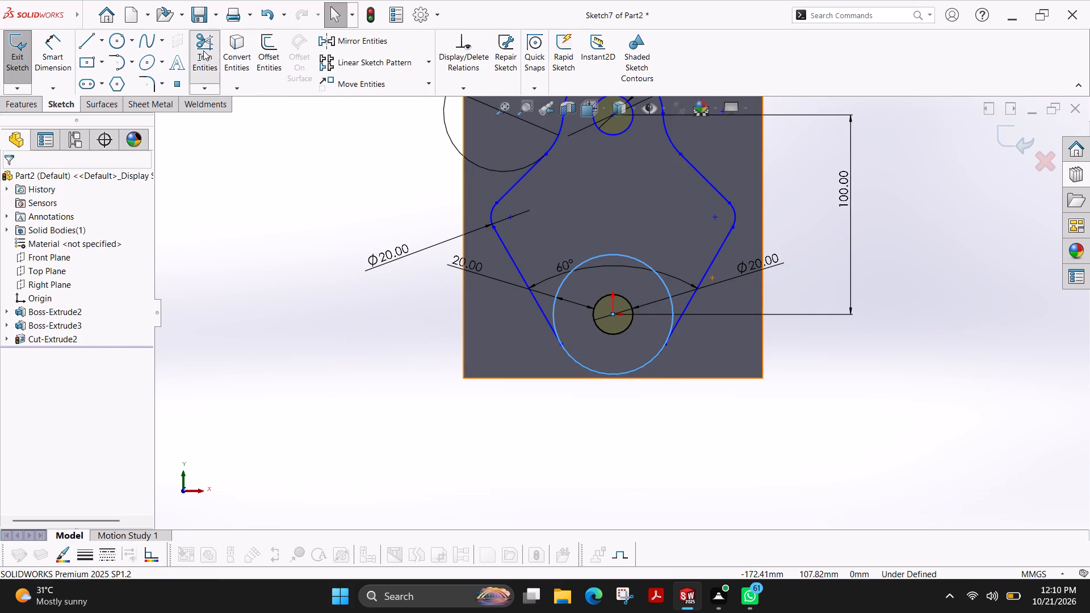
left_click_drag(628, 225, 650, 278)
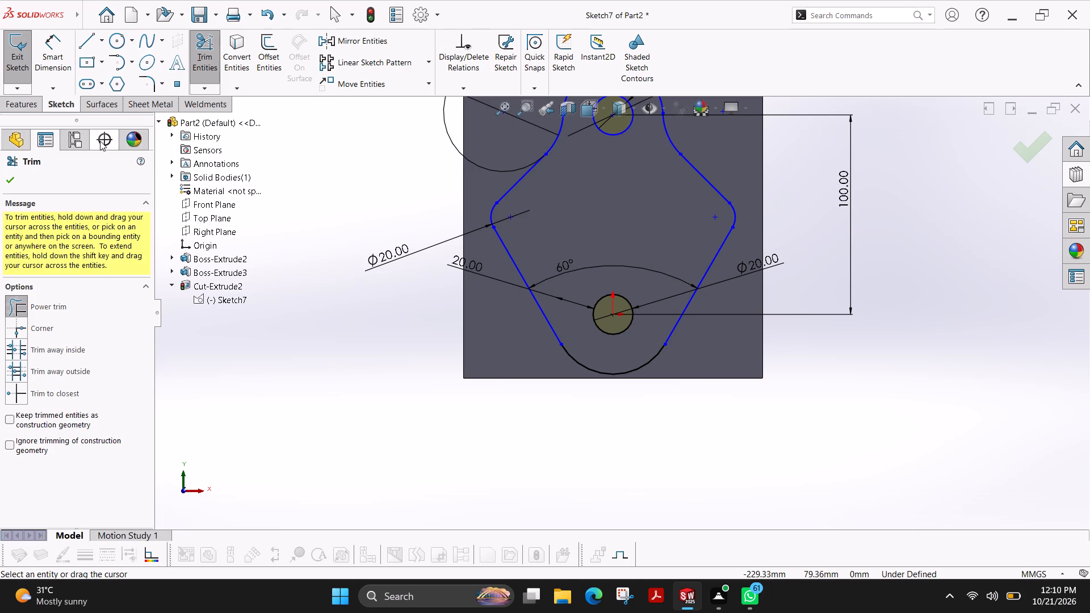
left_click(12, 183)
scroll(606, 263, "up", 3)
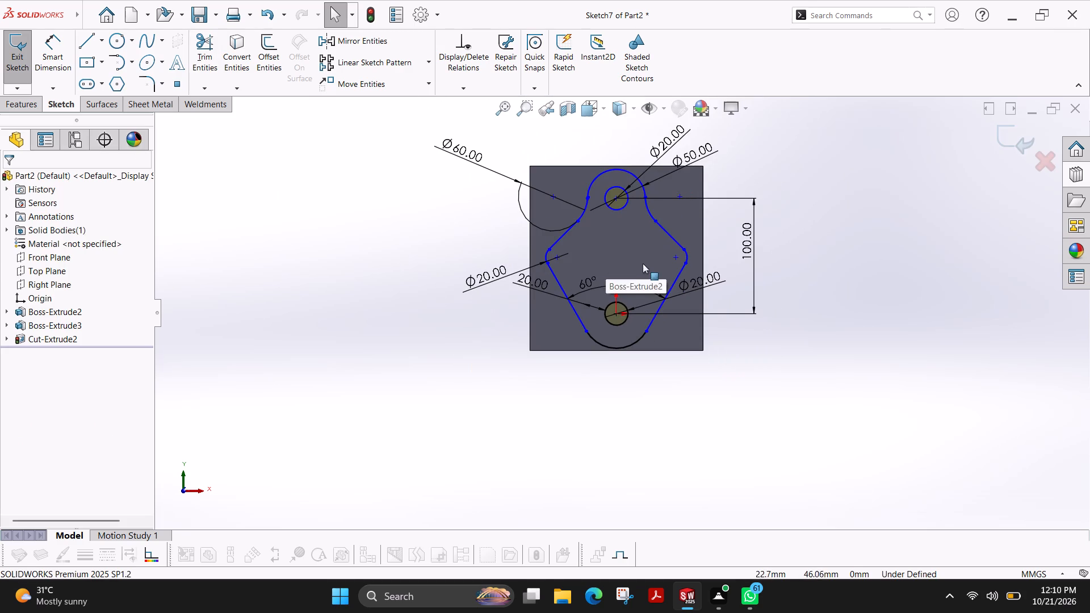
left_click(19, 101)
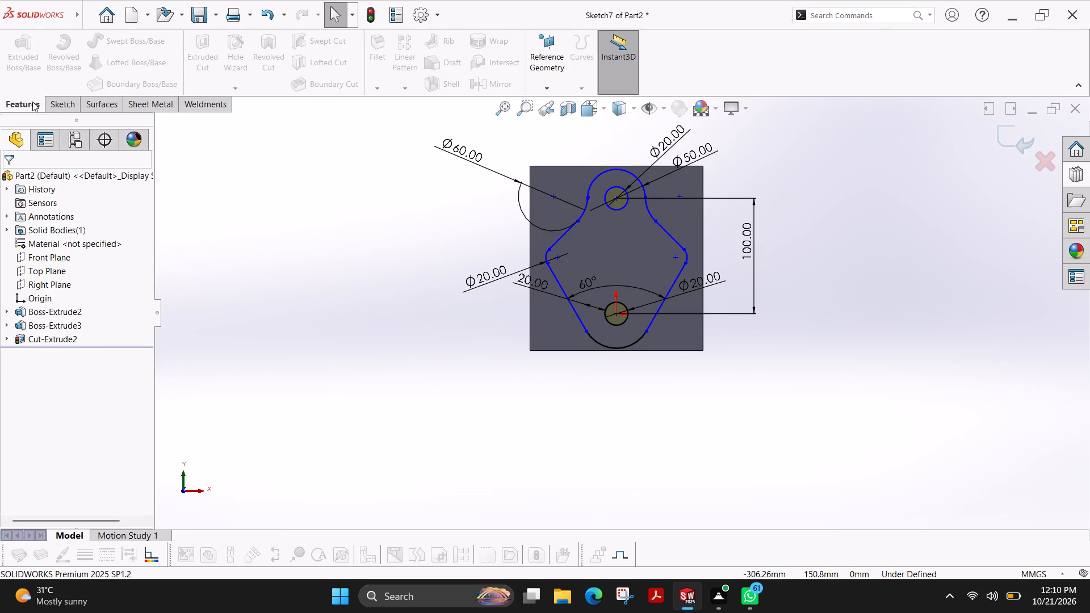
left_click(53, 104)
left_click(11, 40)
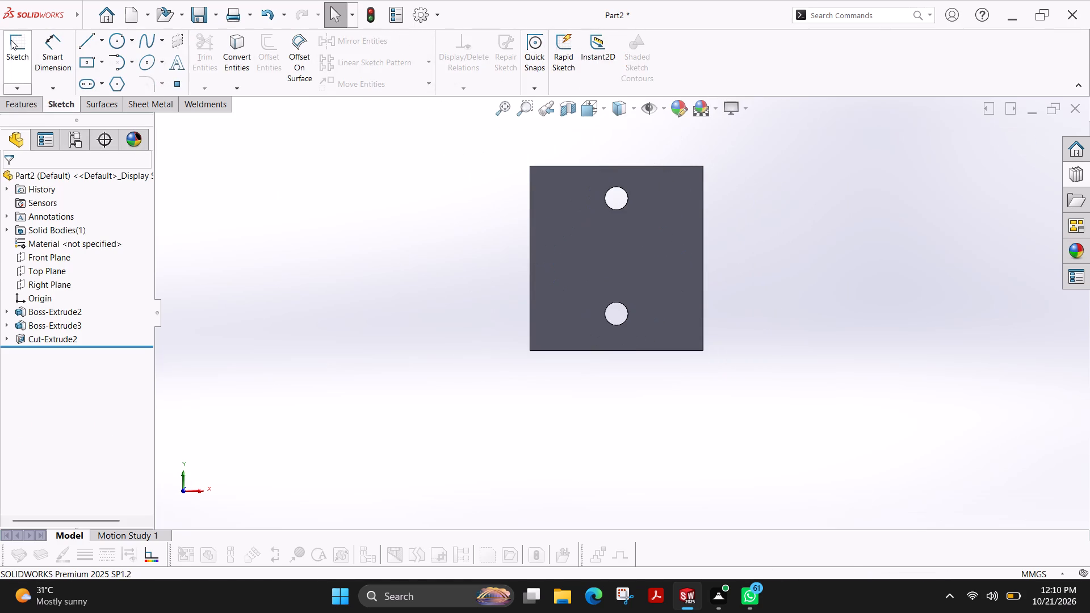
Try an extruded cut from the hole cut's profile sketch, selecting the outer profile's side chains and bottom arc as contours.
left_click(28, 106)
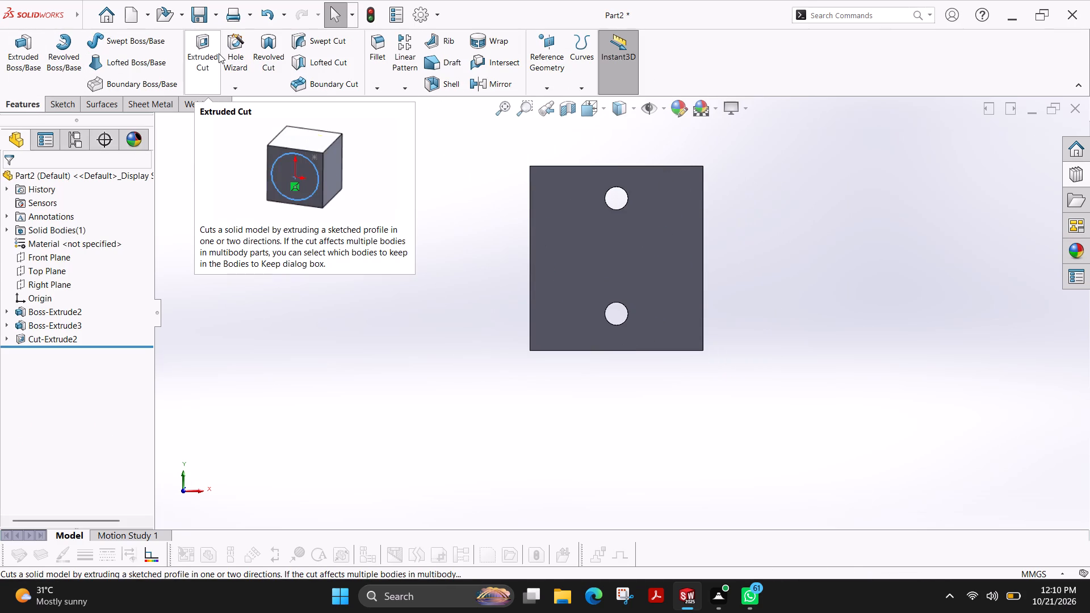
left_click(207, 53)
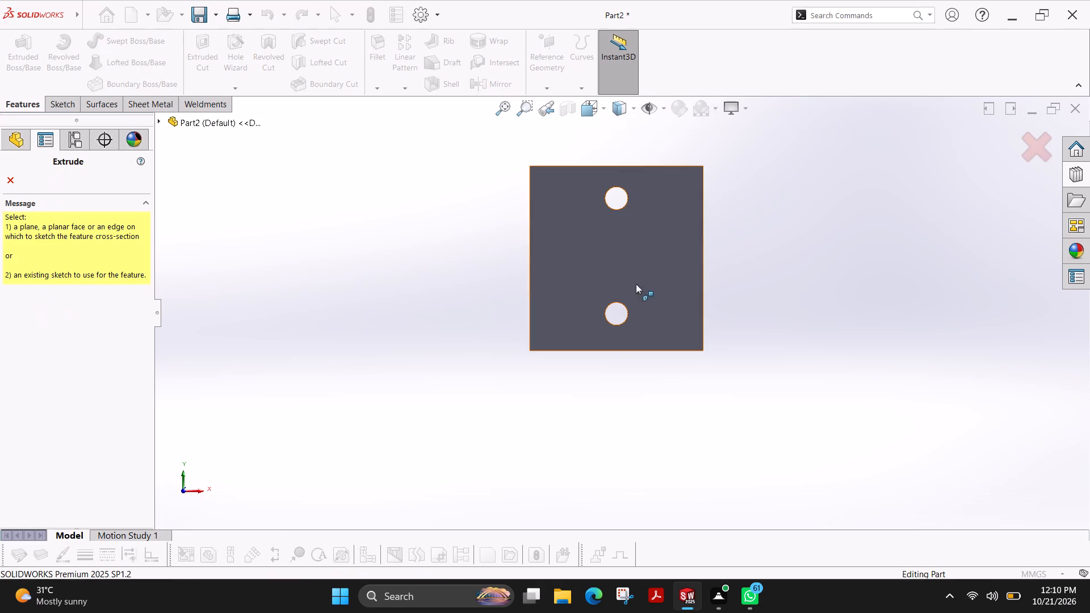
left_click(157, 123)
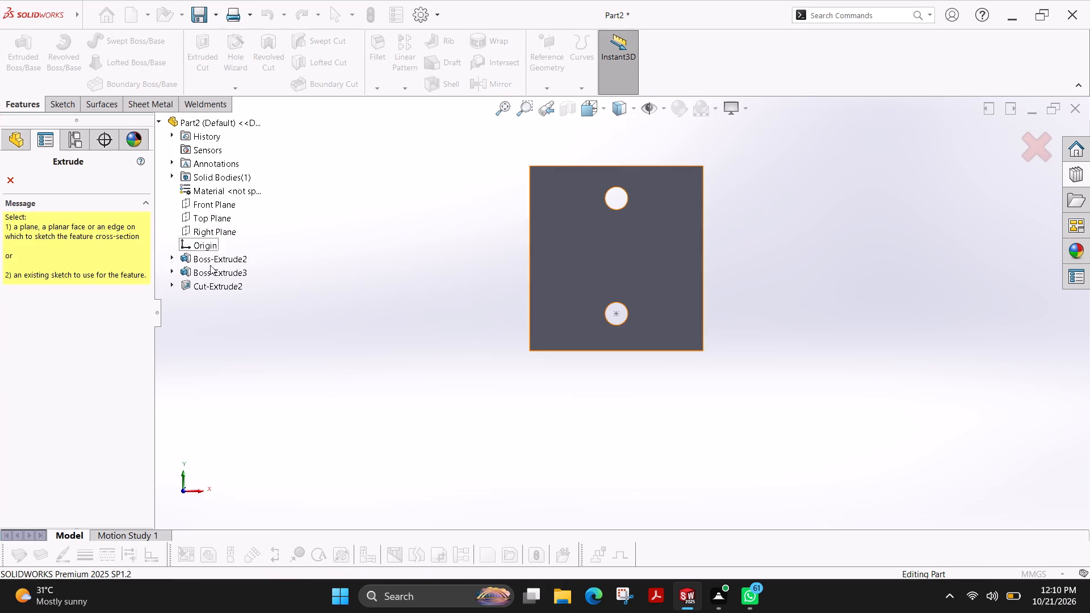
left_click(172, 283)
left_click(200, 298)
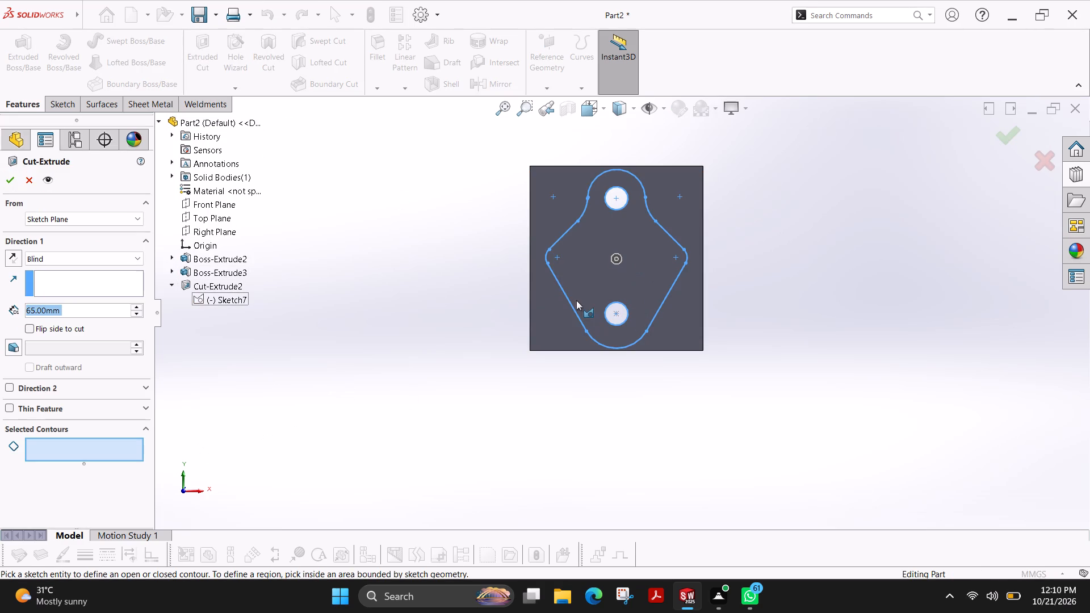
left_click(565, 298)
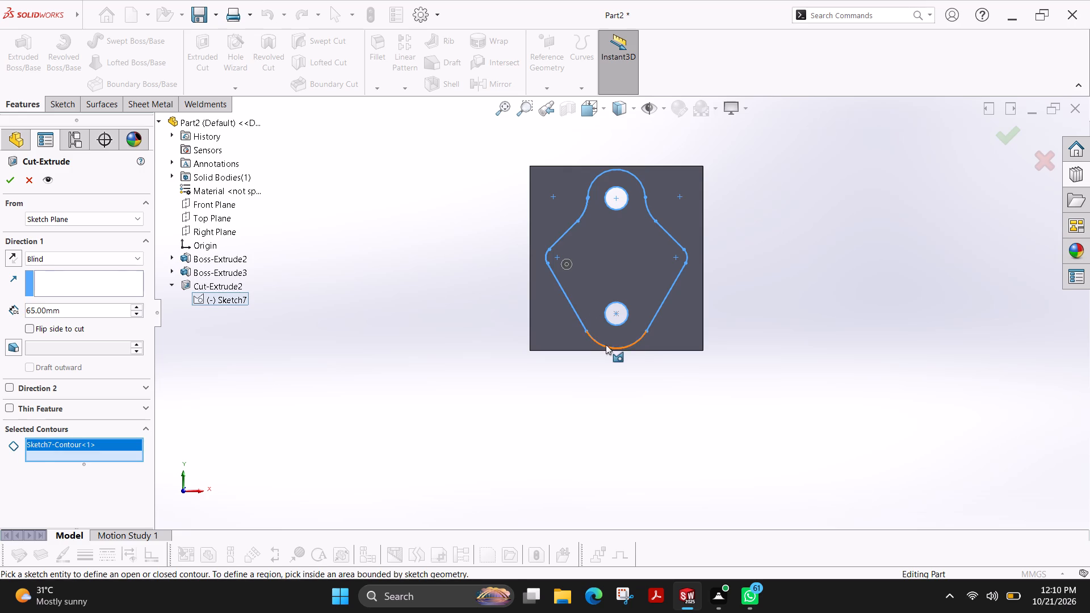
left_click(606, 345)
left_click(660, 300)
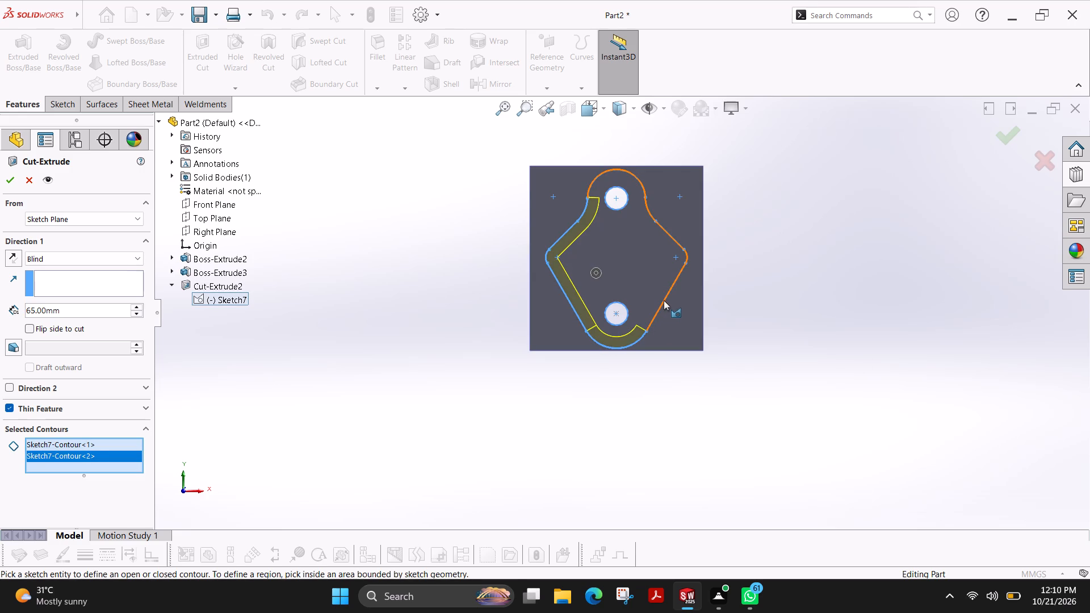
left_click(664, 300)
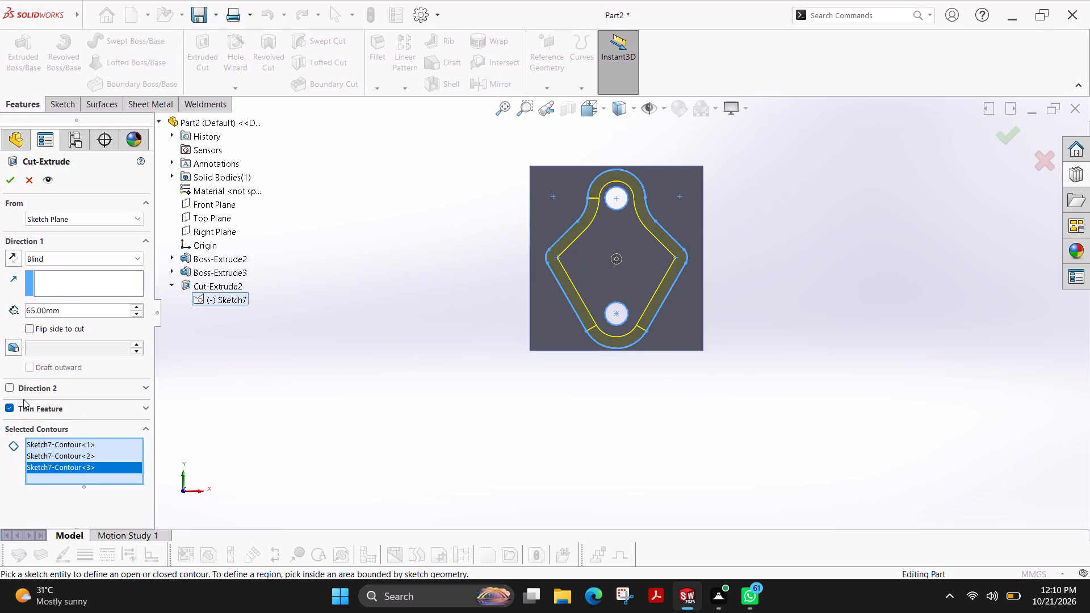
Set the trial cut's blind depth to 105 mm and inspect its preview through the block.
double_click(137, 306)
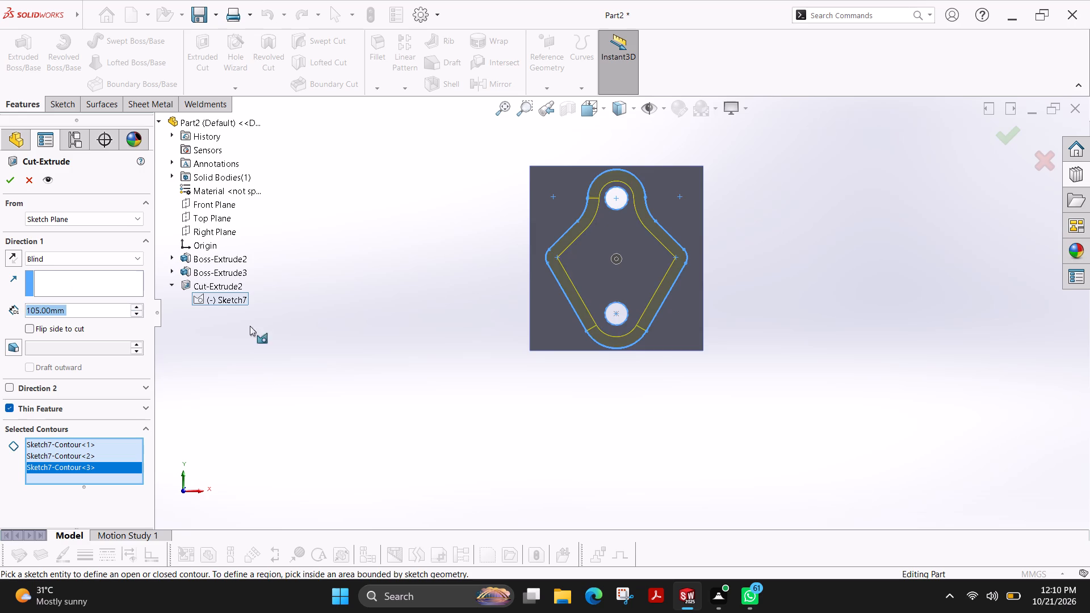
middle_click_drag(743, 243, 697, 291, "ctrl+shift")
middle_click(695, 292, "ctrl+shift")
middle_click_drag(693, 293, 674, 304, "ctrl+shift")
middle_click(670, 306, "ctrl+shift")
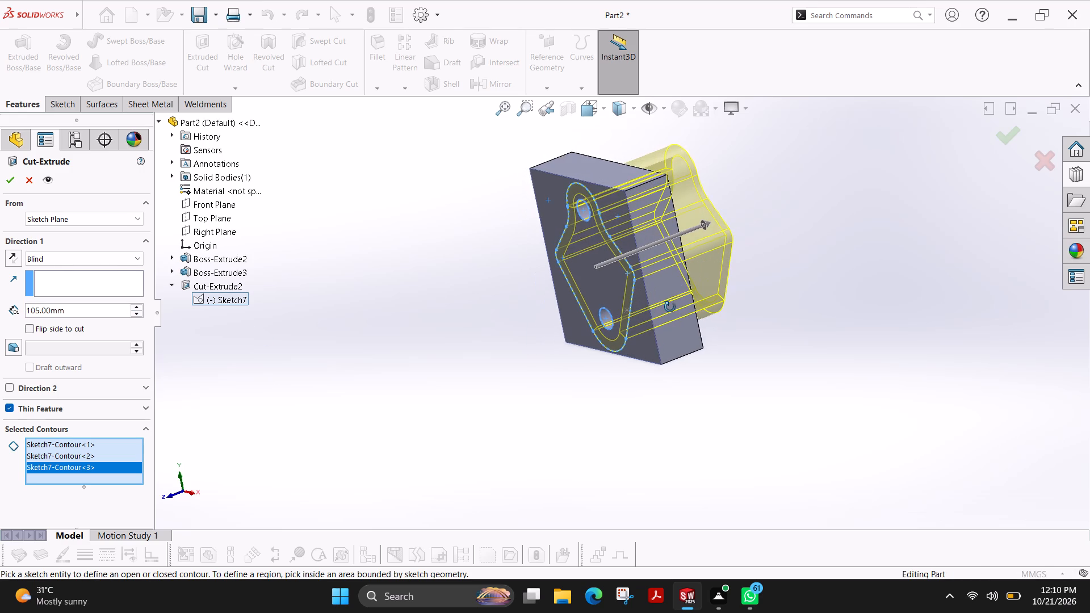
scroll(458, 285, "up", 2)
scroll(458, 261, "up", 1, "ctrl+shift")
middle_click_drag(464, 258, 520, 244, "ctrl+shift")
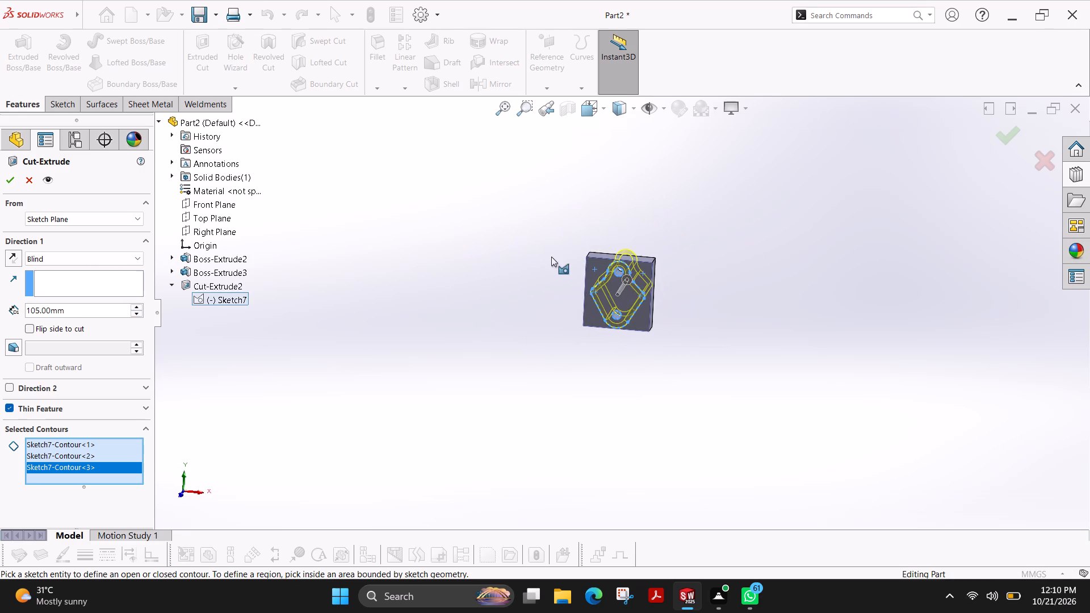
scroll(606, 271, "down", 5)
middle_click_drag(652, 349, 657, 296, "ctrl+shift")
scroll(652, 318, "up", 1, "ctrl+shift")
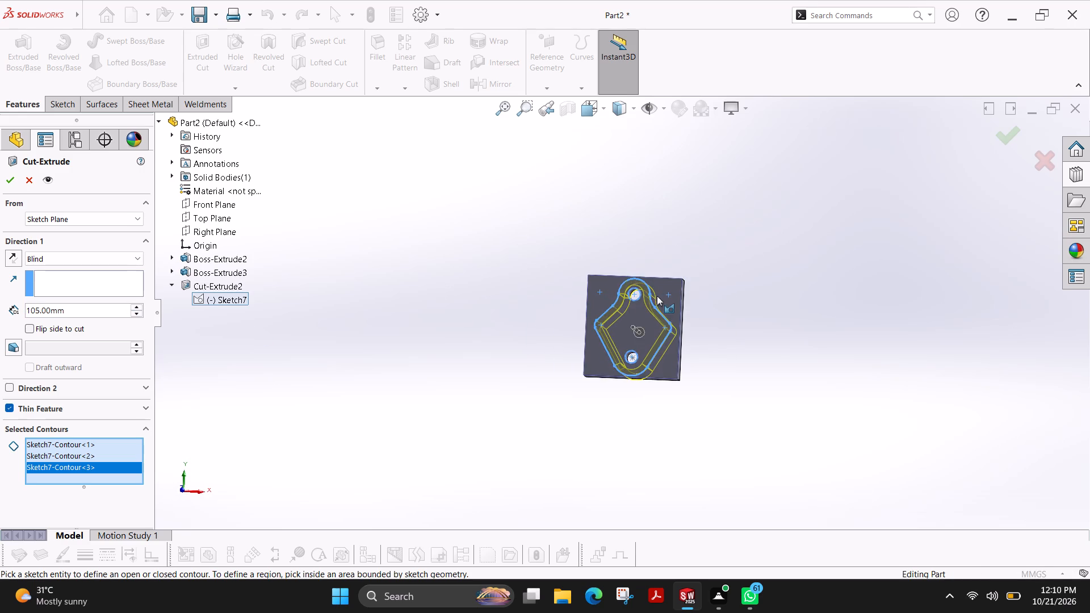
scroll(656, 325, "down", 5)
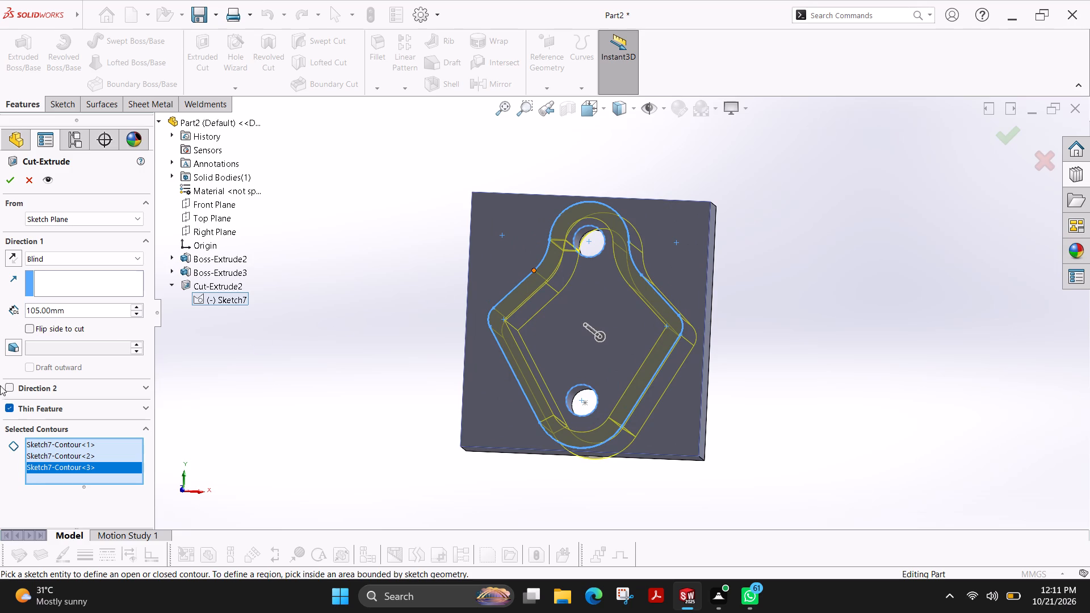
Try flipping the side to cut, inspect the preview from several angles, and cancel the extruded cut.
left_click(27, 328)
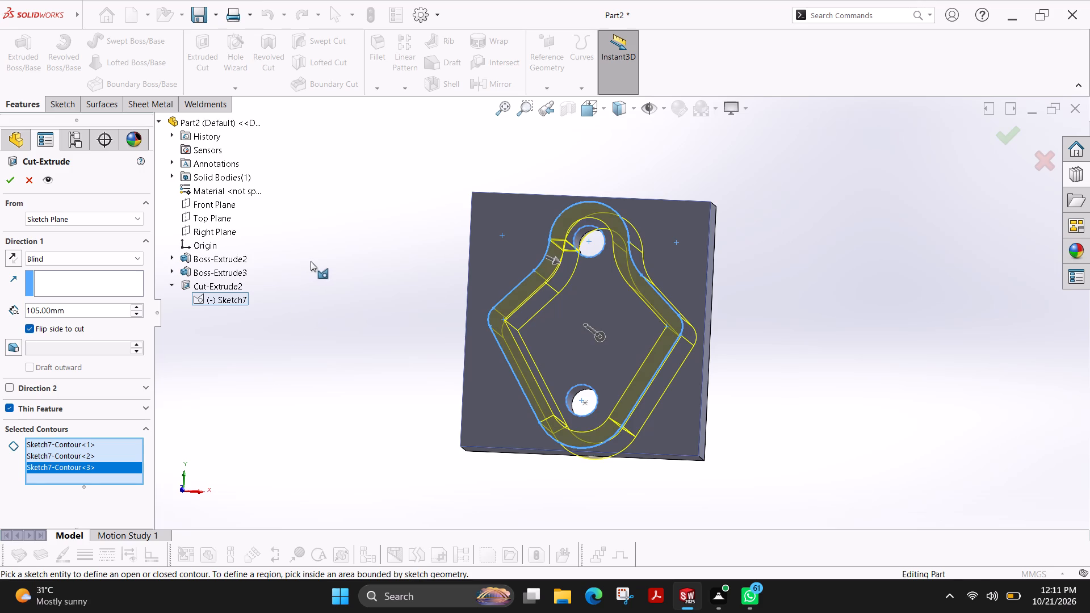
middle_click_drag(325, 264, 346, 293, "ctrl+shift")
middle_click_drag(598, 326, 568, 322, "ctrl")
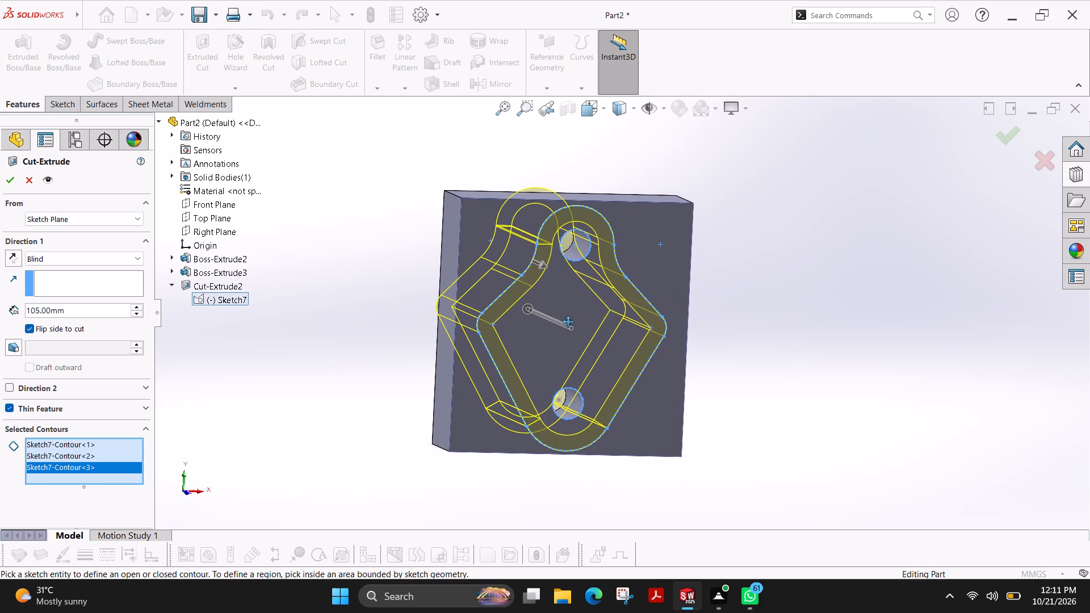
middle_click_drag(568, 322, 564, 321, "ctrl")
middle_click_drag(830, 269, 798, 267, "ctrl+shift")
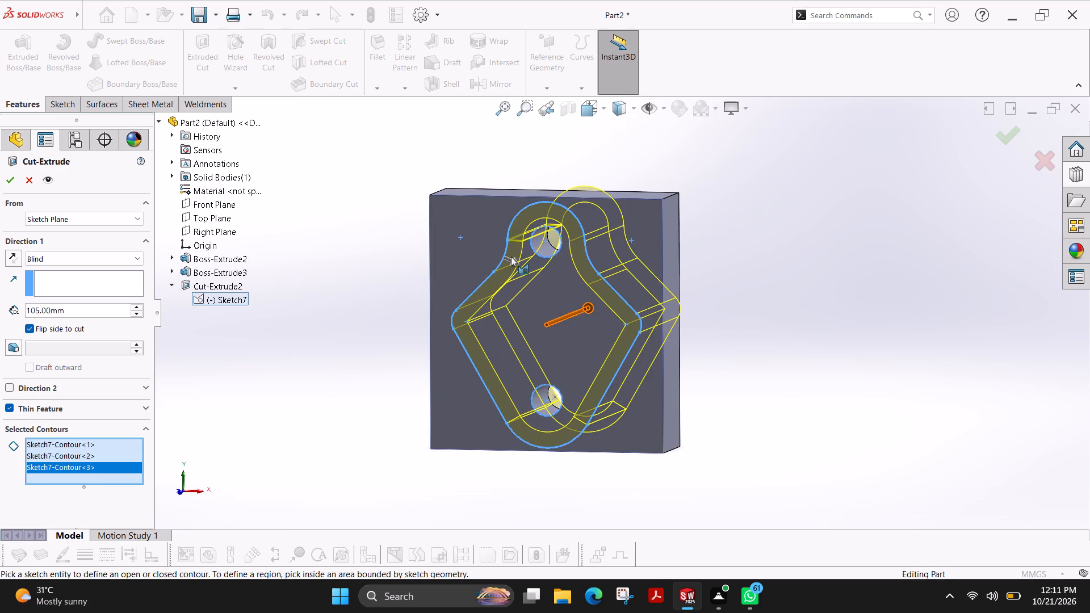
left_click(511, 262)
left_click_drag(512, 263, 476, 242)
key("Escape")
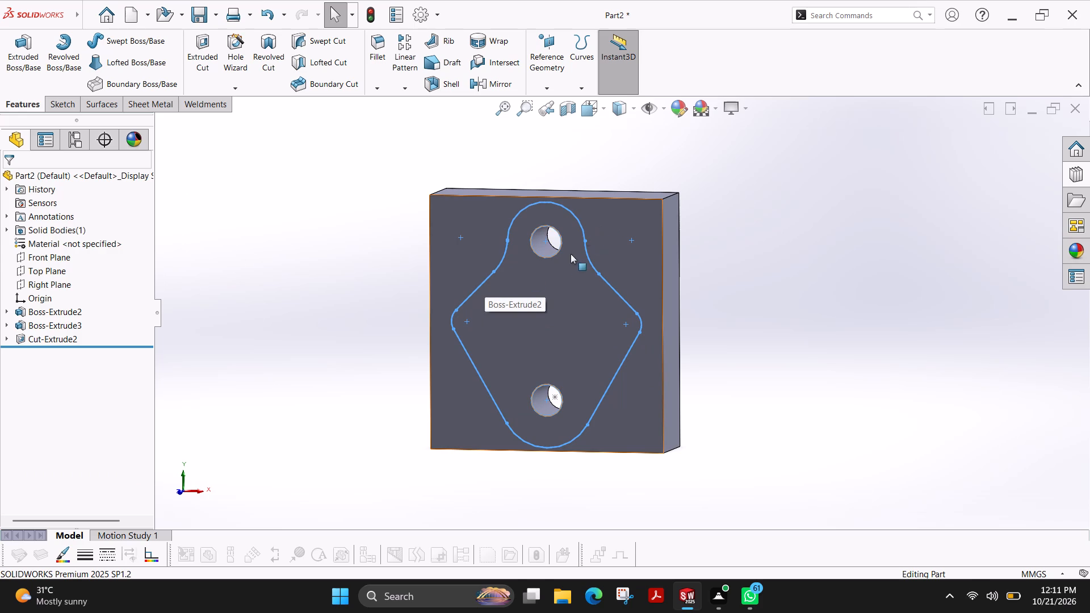
Reopen the hole cut's profile sketch and draw a vertical line about 34 mm upward from the upper hole's centre.
left_click(65, 102)
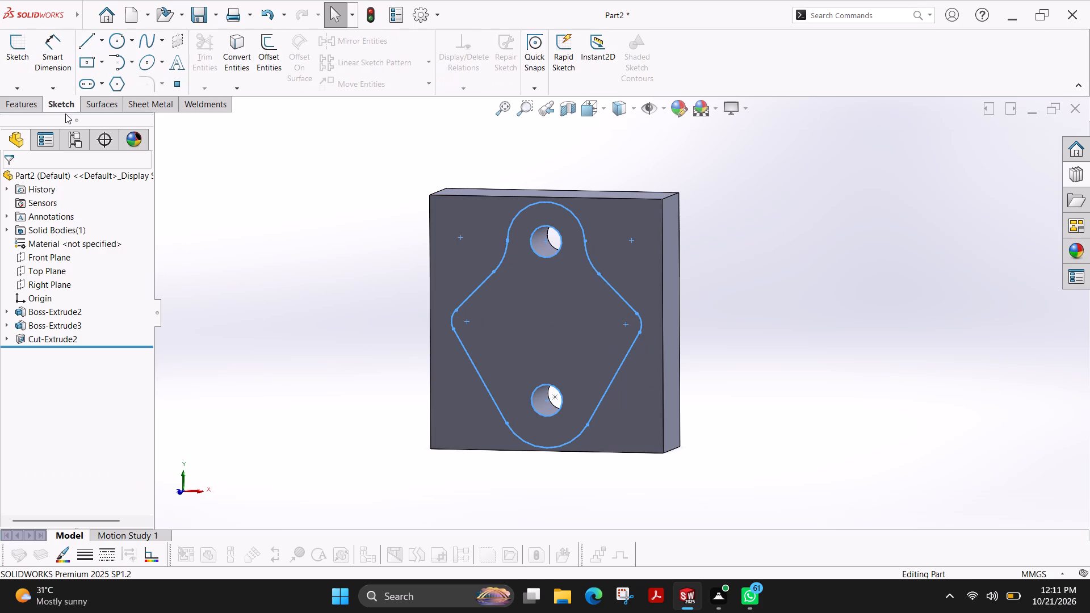
left_click(29, 66)
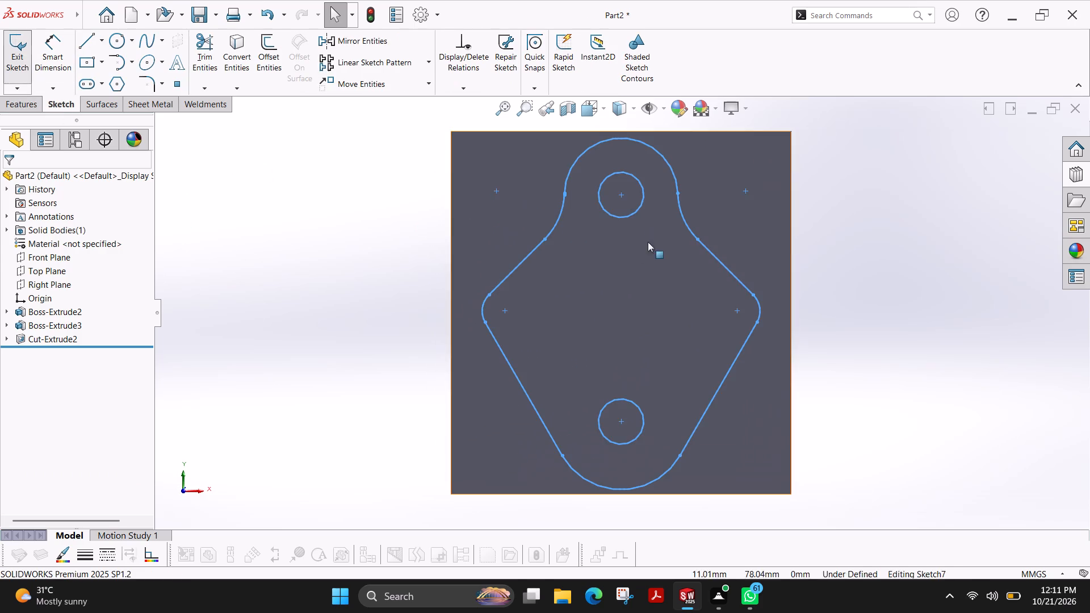
scroll(629, 137, "down", 2)
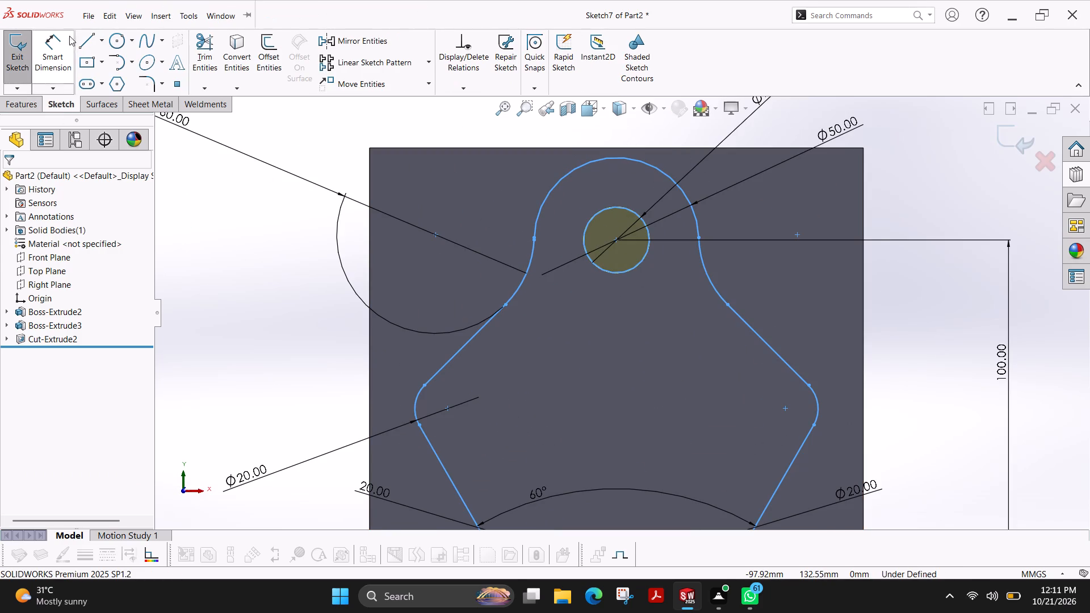
left_click(84, 41)
left_click(614, 240)
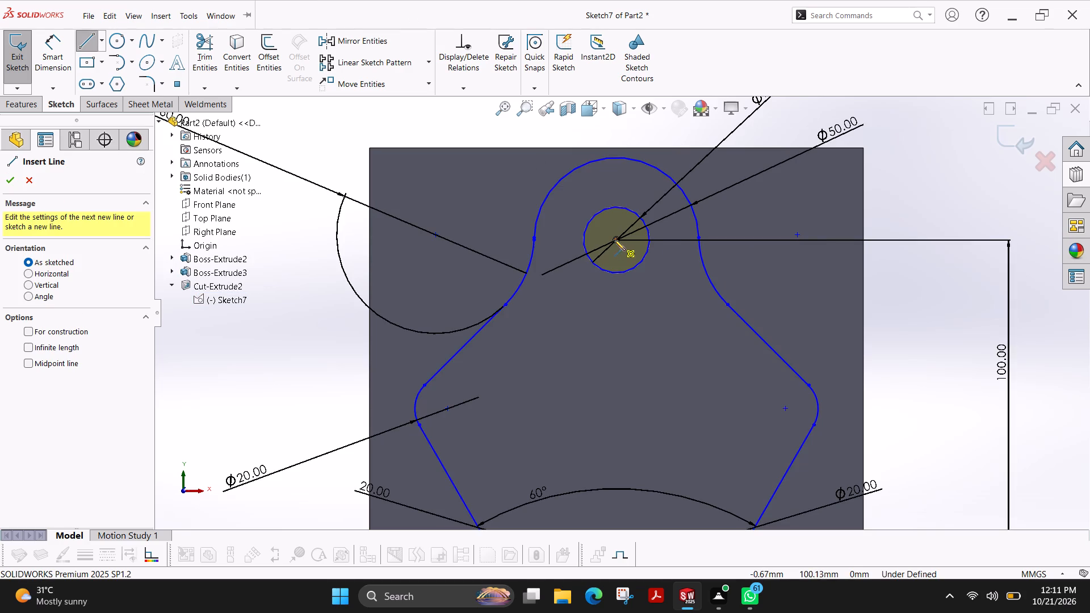
left_click(618, 127)
key("Escape")
scroll(669, 279, "up", 4)
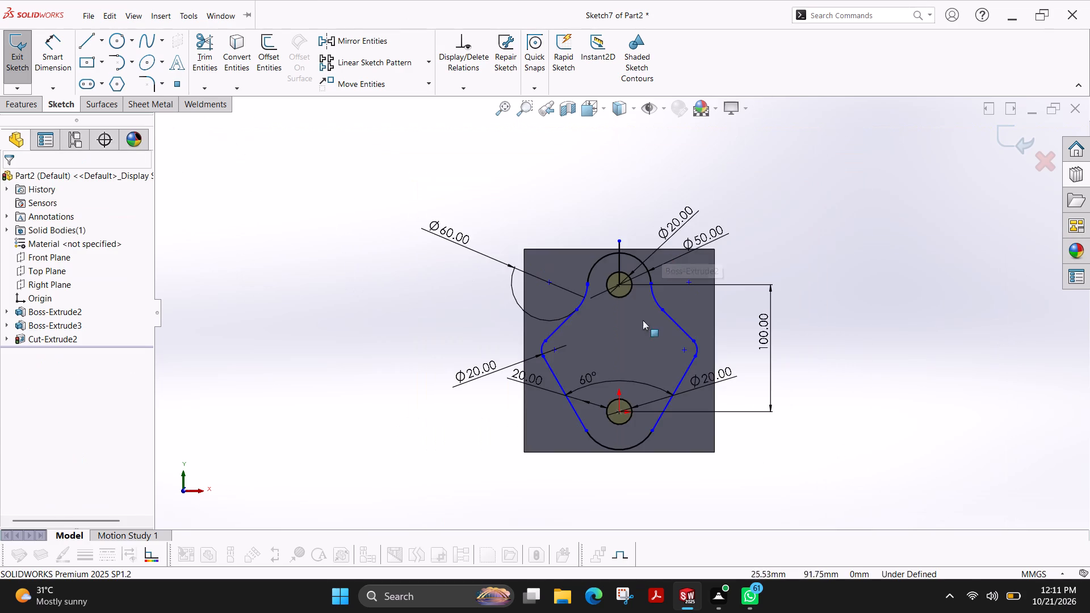
Draw a vertical line downward from the lower hole's centre to just beyond the block's bottom edge.
scroll(613, 430, "down", 3)
scroll(633, 380, "down", 4)
left_click(90, 51)
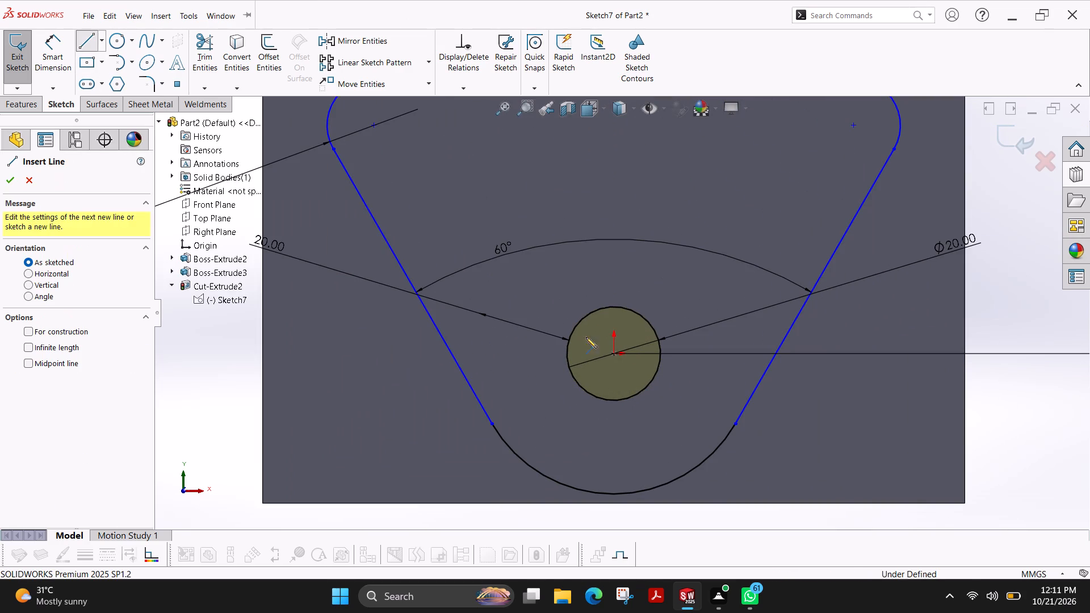
left_click(613, 353)
scroll(617, 469, "up", 2)
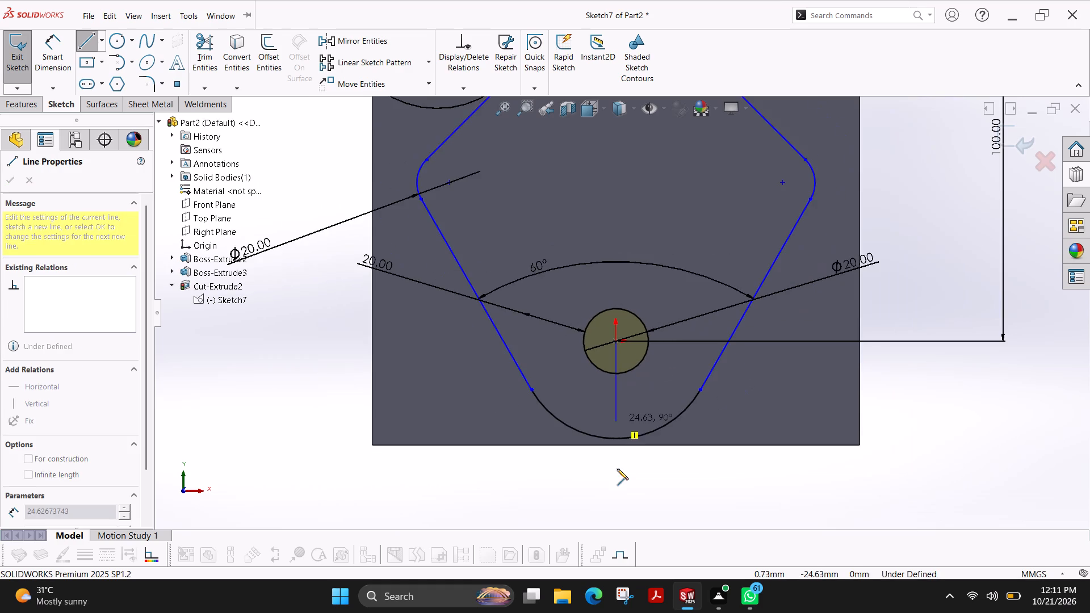
left_click(614, 475)
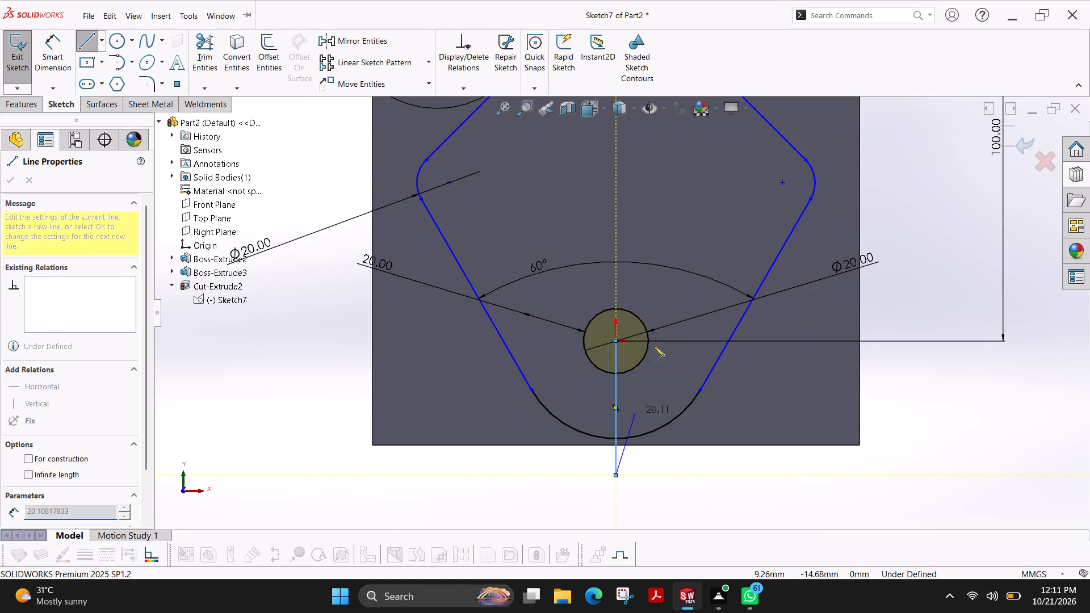
key("Escape")
scroll(626, 304, "up", 5)
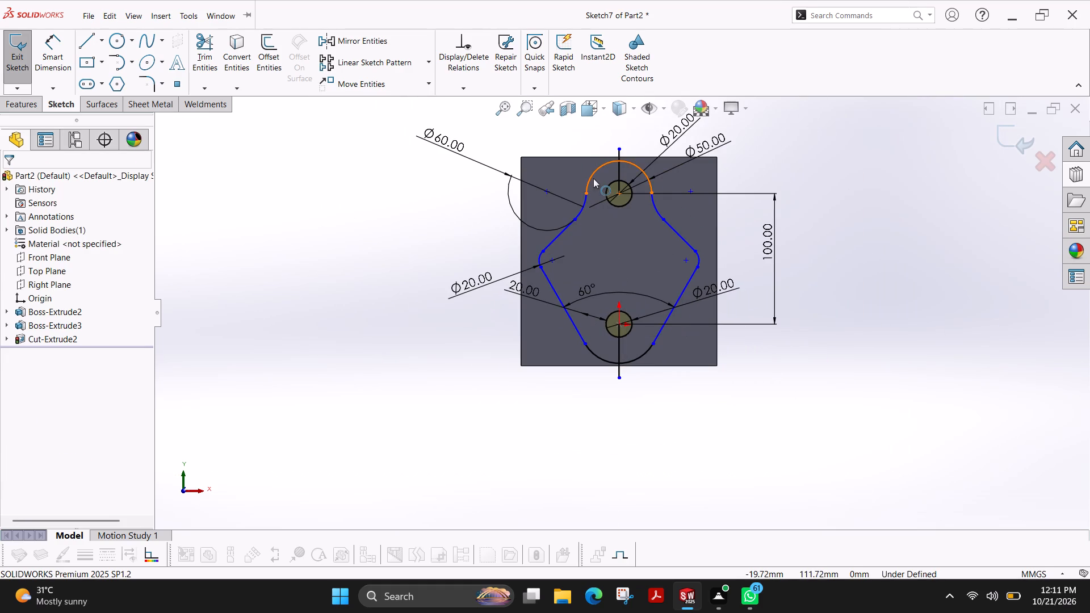
Trace the block's left half with lines from the upper vertical line along the 75 mm top run, left side and bottom to the lower vertical line.
left_click(396, 170)
left_click(83, 48)
scroll(580, 248, "down", 3)
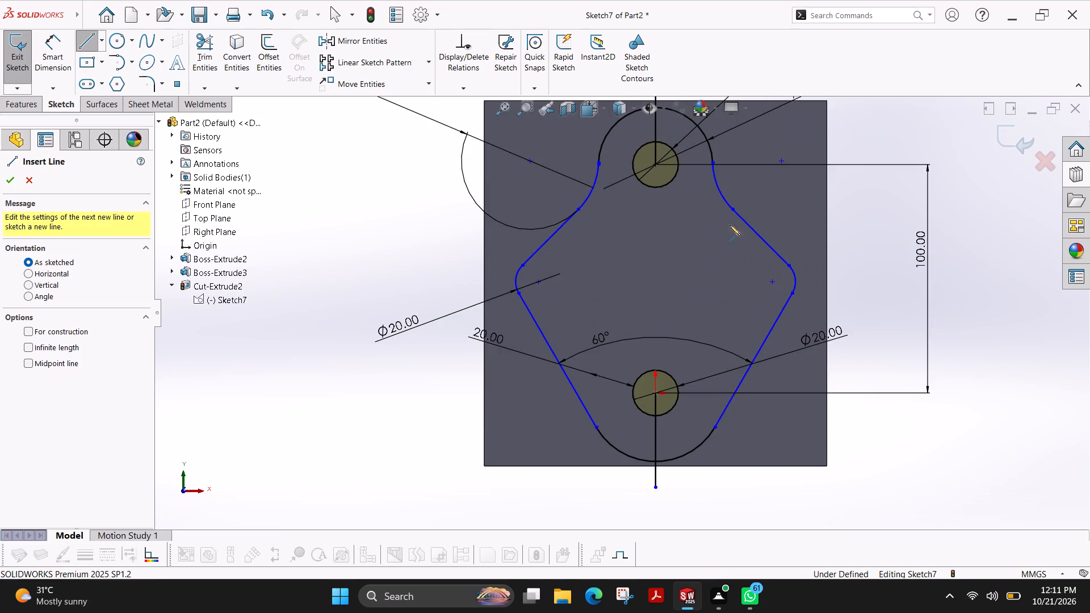
scroll(702, 157, "up", 2)
scroll(692, 164, "down", 5)
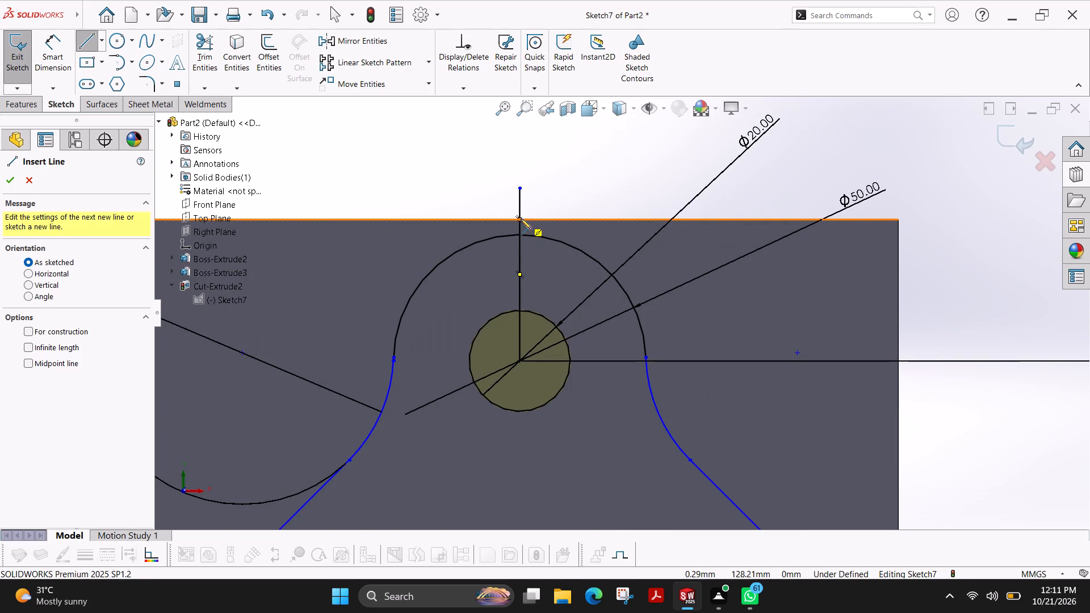
left_click(521, 219)
scroll(387, 225, "up", 2)
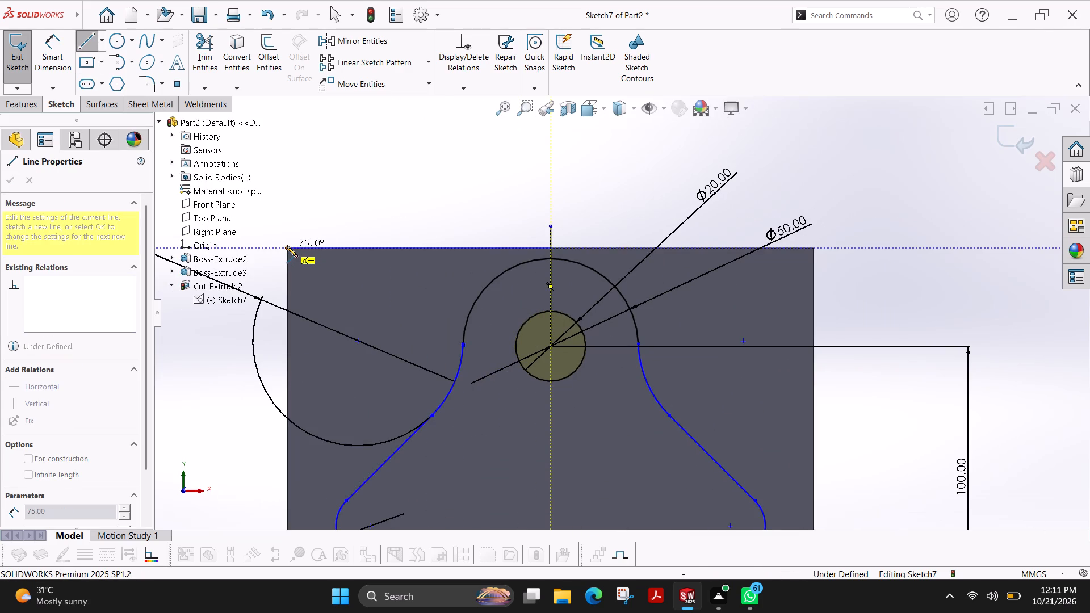
left_click(287, 247)
scroll(289, 341, "up", 3)
scroll(447, 466, "up", 2)
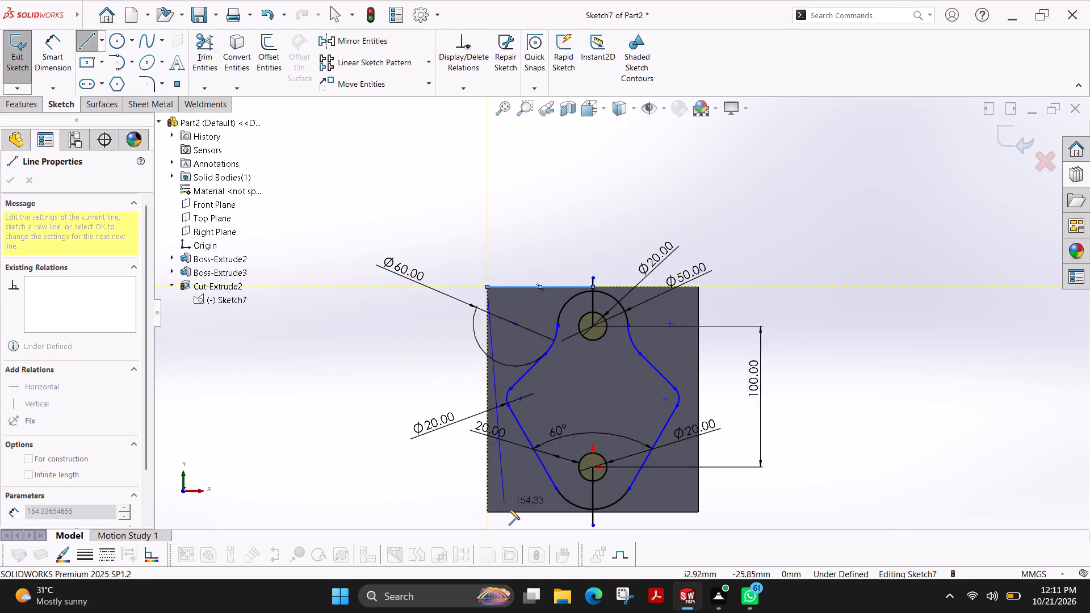
scroll(509, 509, "up", 2)
scroll(546, 456, "down", 4)
scroll(519, 408, "down", 4)
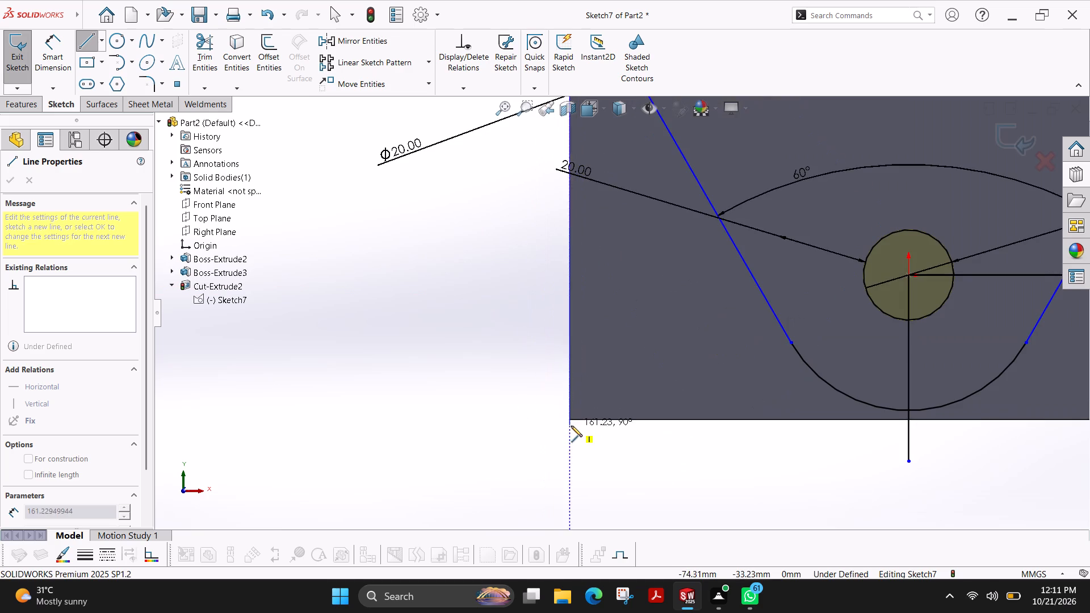
left_click(569, 418)
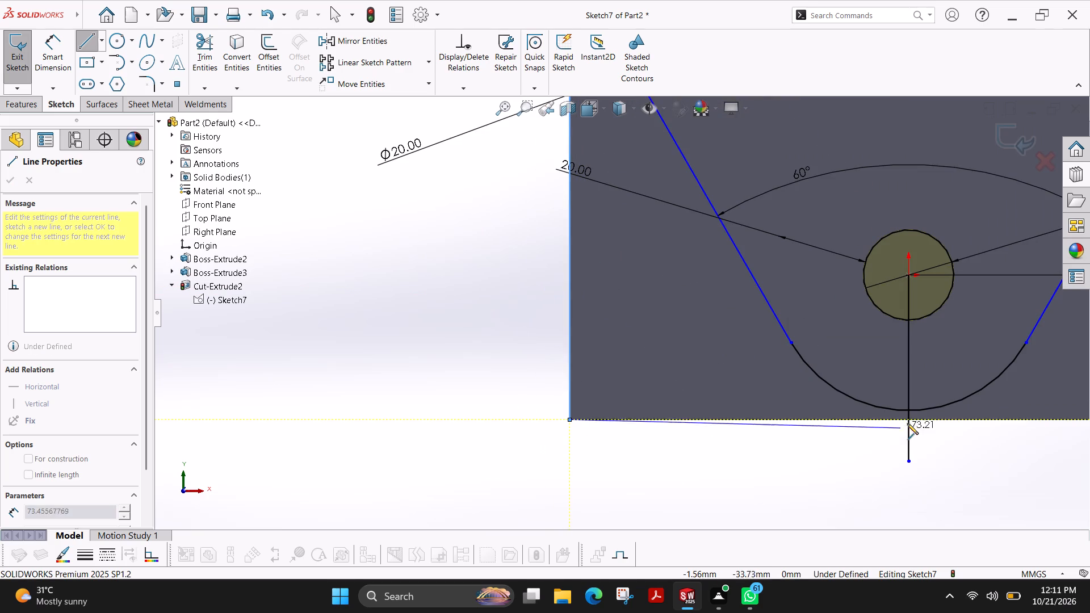
left_click(908, 421)
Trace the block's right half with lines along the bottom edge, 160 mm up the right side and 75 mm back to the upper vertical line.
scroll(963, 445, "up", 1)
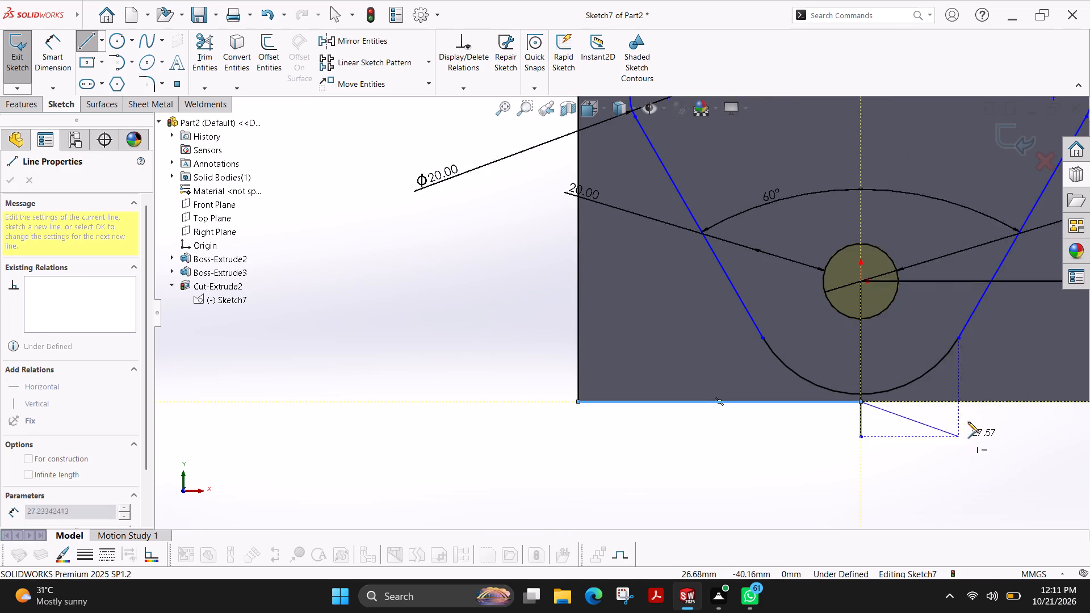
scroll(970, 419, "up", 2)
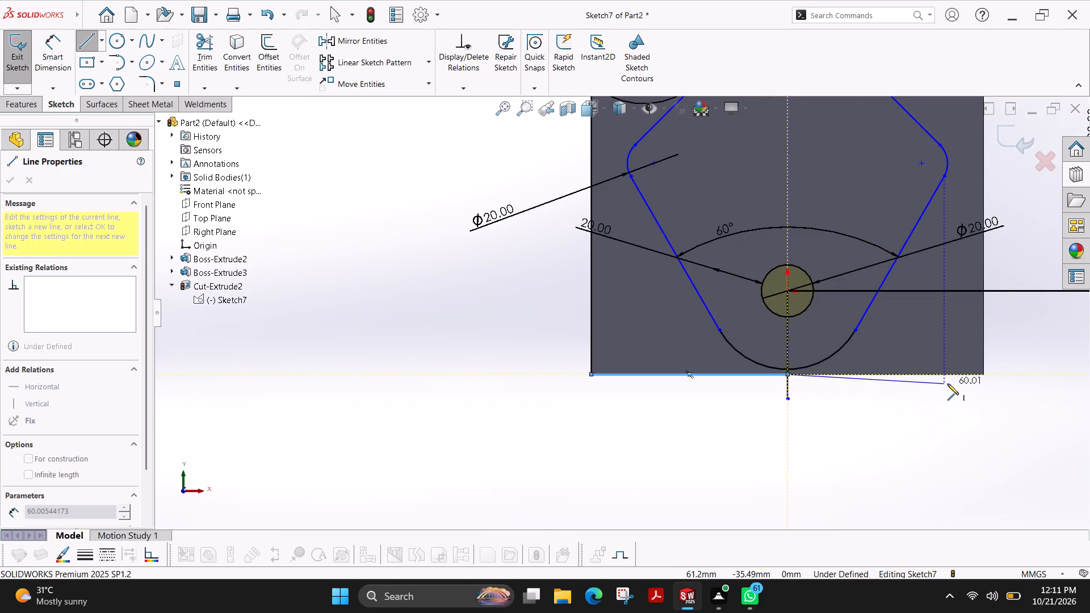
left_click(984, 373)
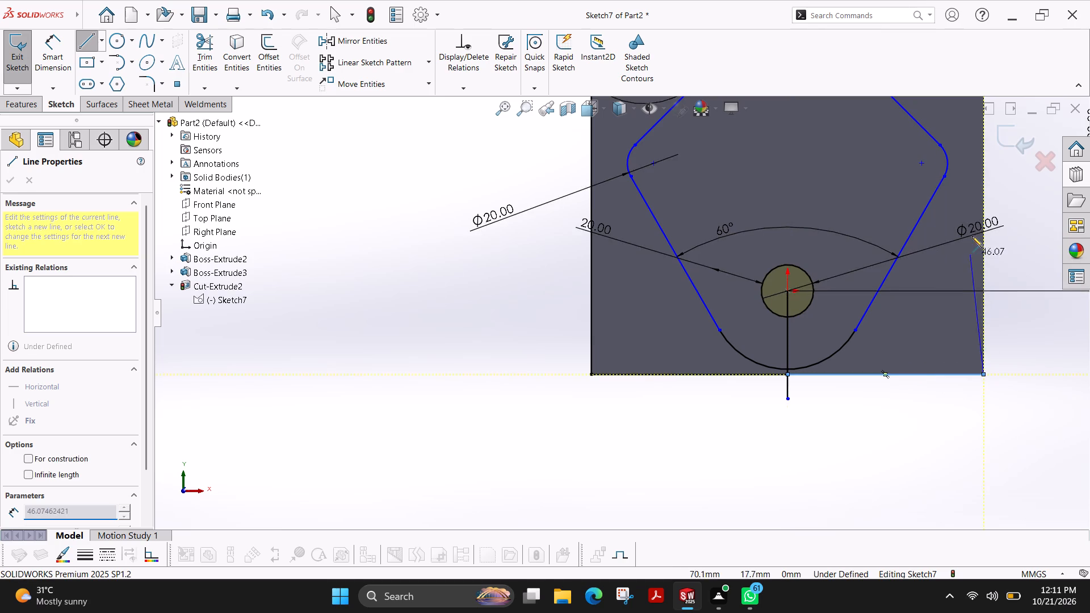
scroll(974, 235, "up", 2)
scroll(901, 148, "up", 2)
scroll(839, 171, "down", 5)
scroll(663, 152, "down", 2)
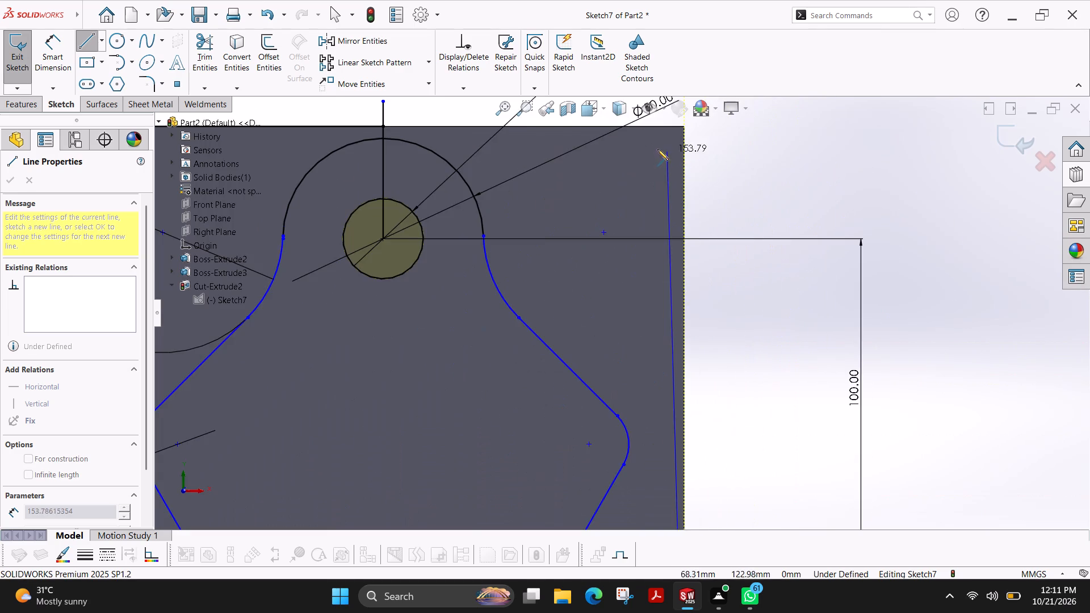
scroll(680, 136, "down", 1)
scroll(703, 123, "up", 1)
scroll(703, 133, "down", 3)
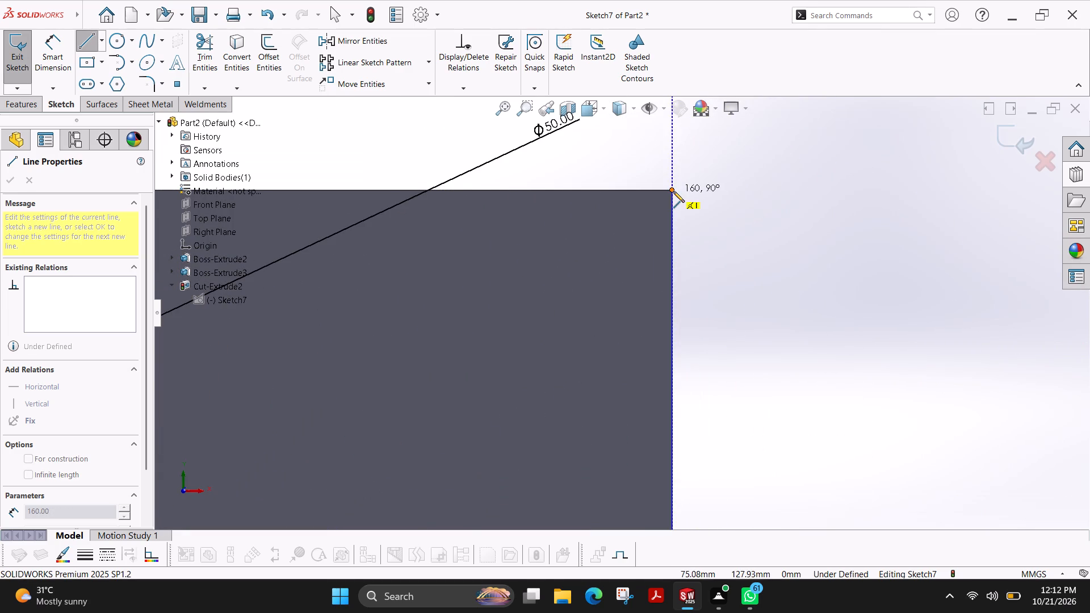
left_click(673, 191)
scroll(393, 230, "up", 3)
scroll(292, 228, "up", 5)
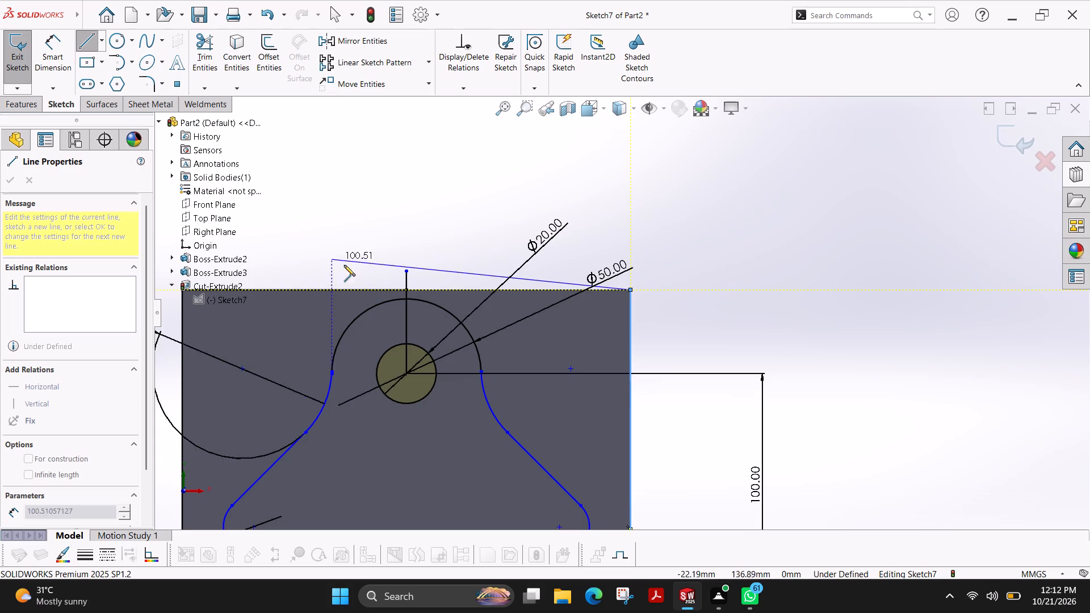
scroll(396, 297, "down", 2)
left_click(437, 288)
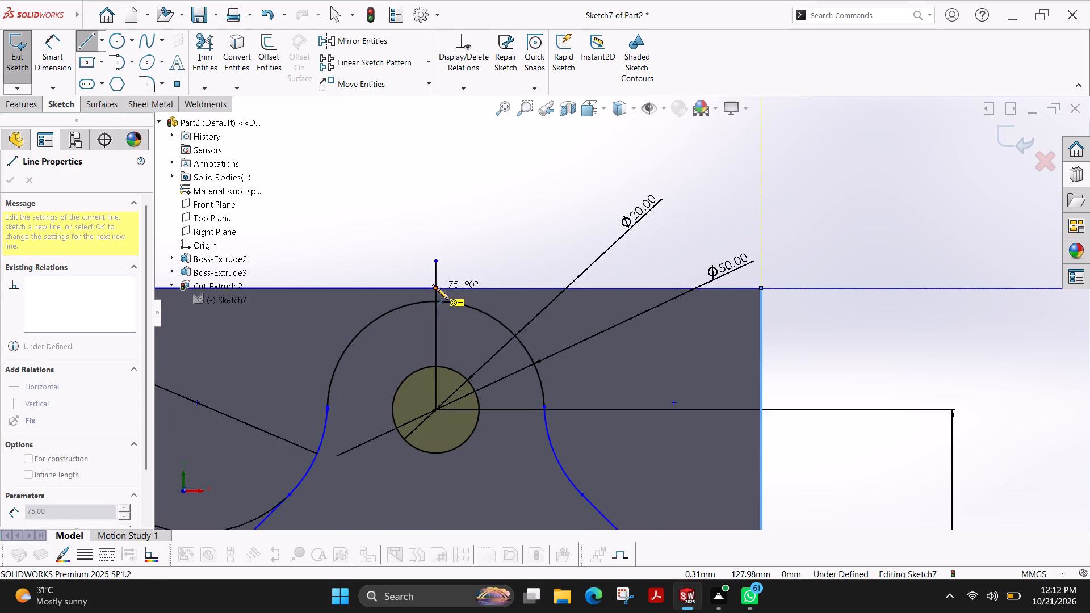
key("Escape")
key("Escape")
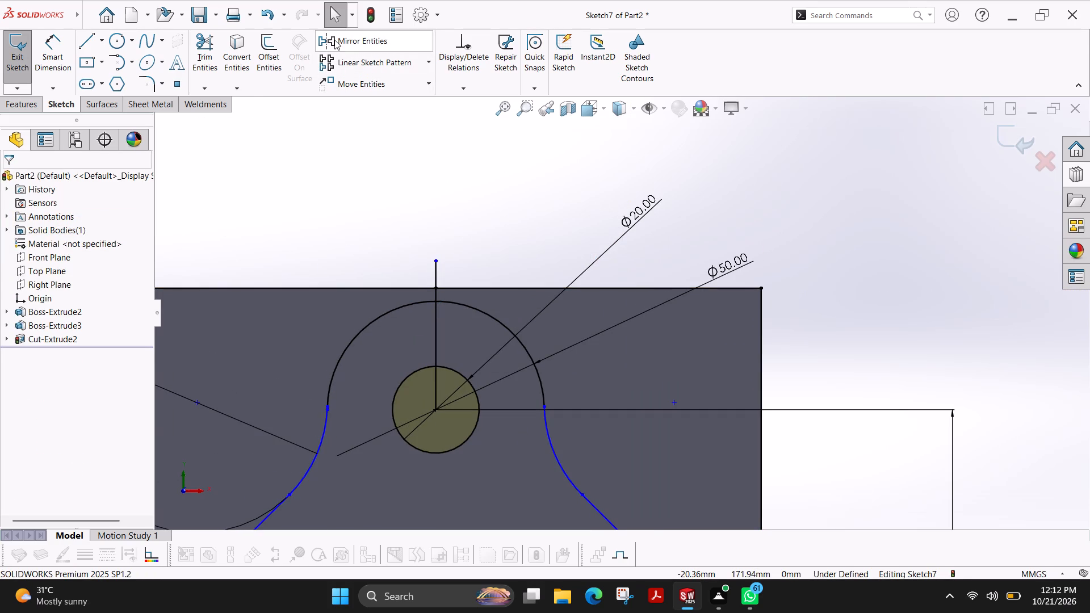
Power trim the part of the upper vertical line that extends above the block's top edge.
left_click(207, 56)
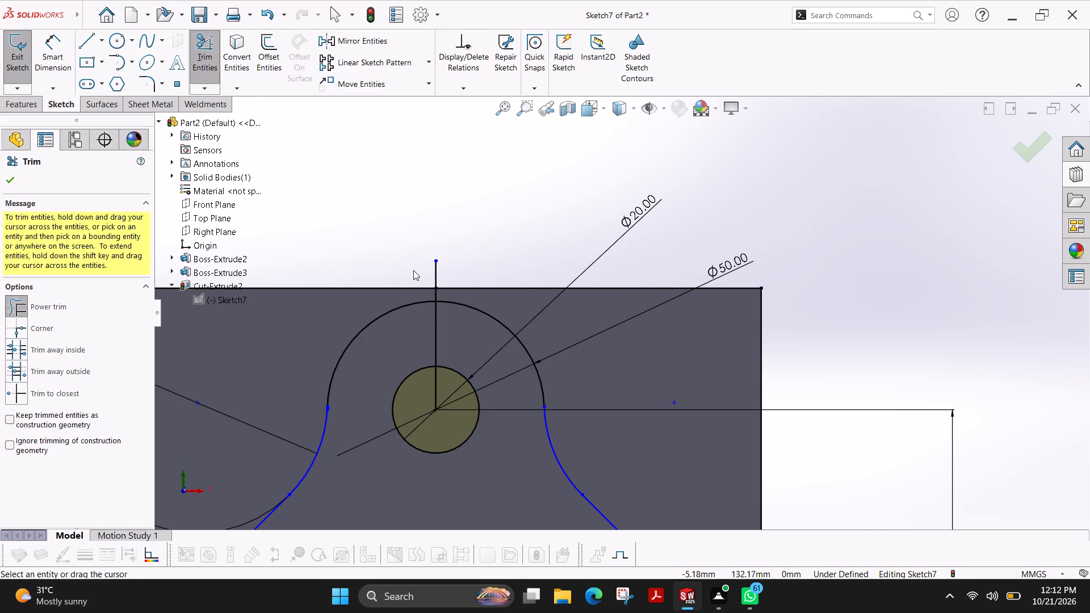
left_click_drag(414, 270, 460, 271)
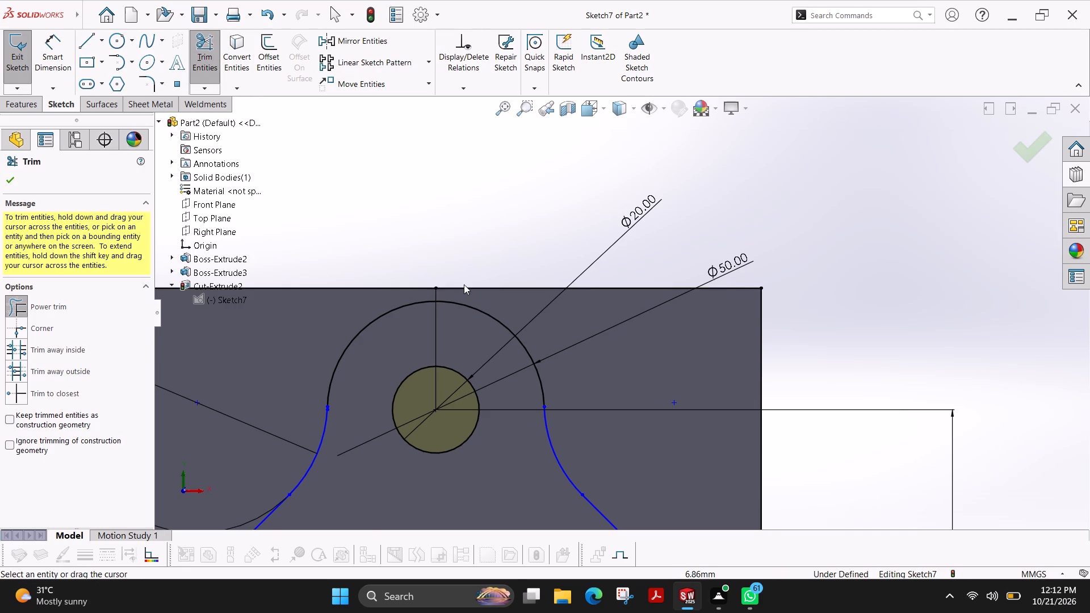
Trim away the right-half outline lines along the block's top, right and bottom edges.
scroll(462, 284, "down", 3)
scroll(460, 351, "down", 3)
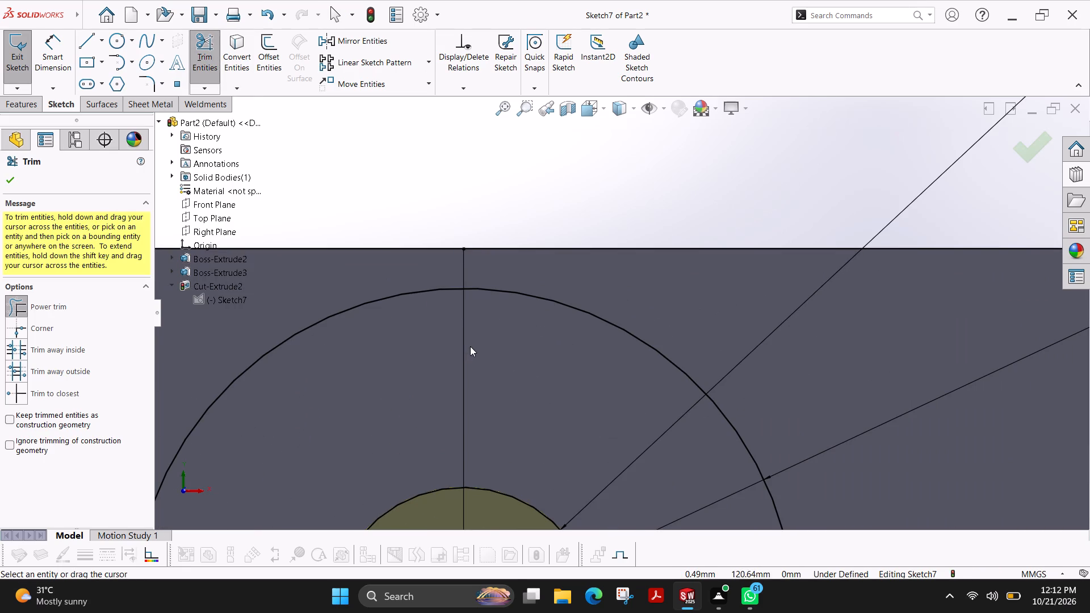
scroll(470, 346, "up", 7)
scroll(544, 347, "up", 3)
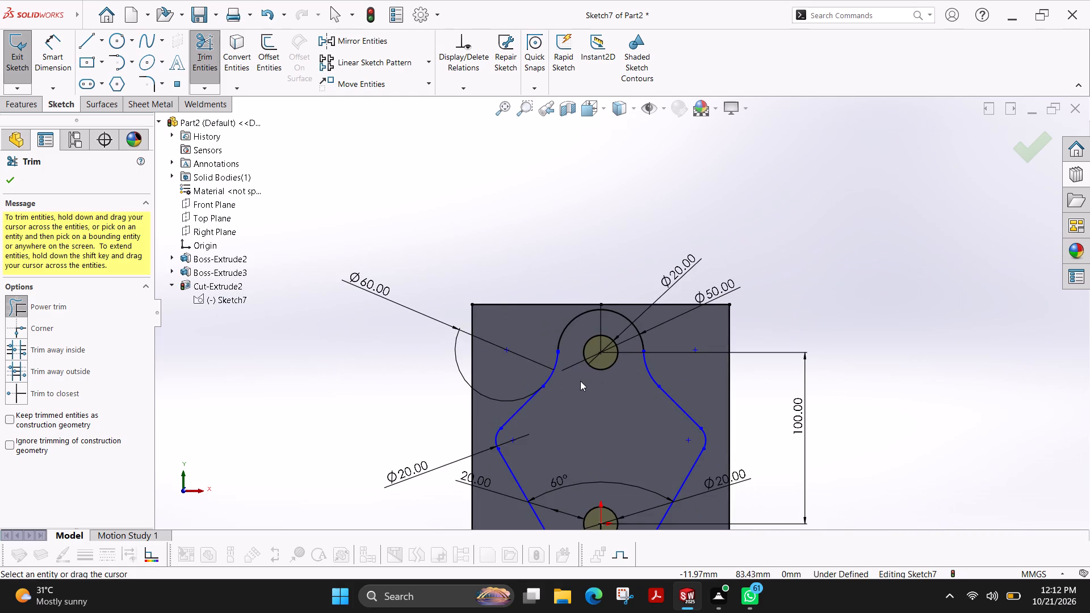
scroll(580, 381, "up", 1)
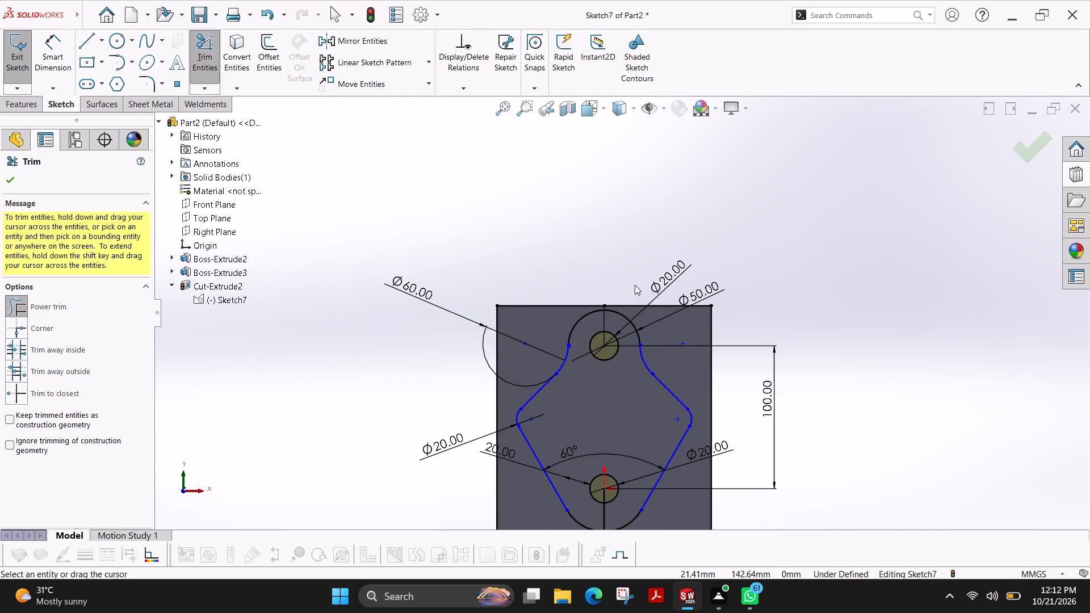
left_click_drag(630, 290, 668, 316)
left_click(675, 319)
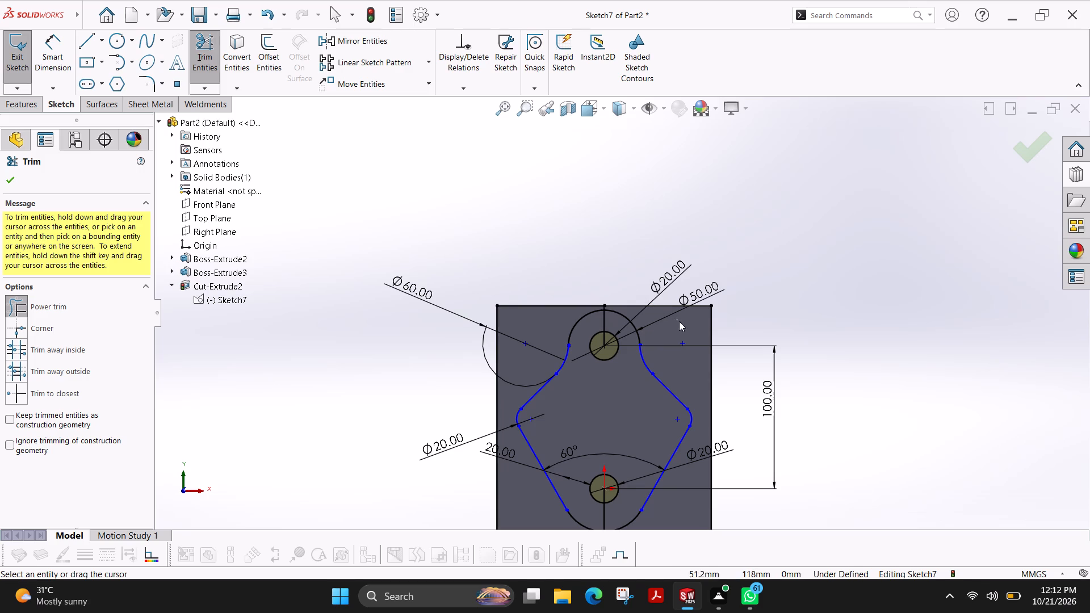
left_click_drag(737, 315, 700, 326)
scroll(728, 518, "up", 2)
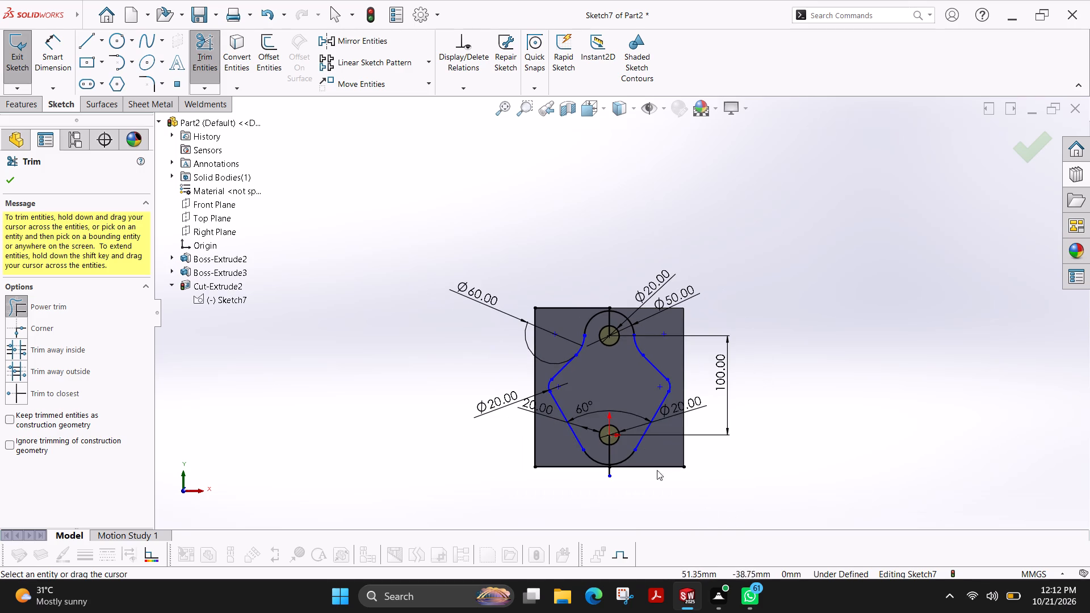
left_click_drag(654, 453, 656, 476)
Trim the part of the lower vertical line that extends below the block's bottom edge.
scroll(622, 467, "up", 3)
scroll(623, 466, "down", 1)
scroll(613, 354, "down", 4)
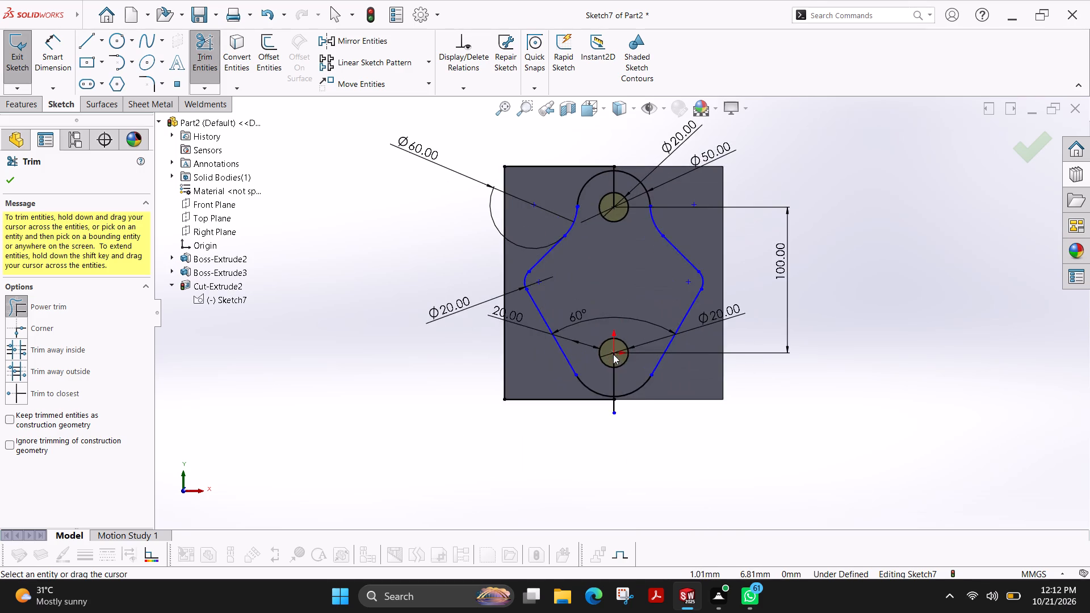
scroll(648, 403, "down", 6)
left_click_drag(554, 371, 483, 368)
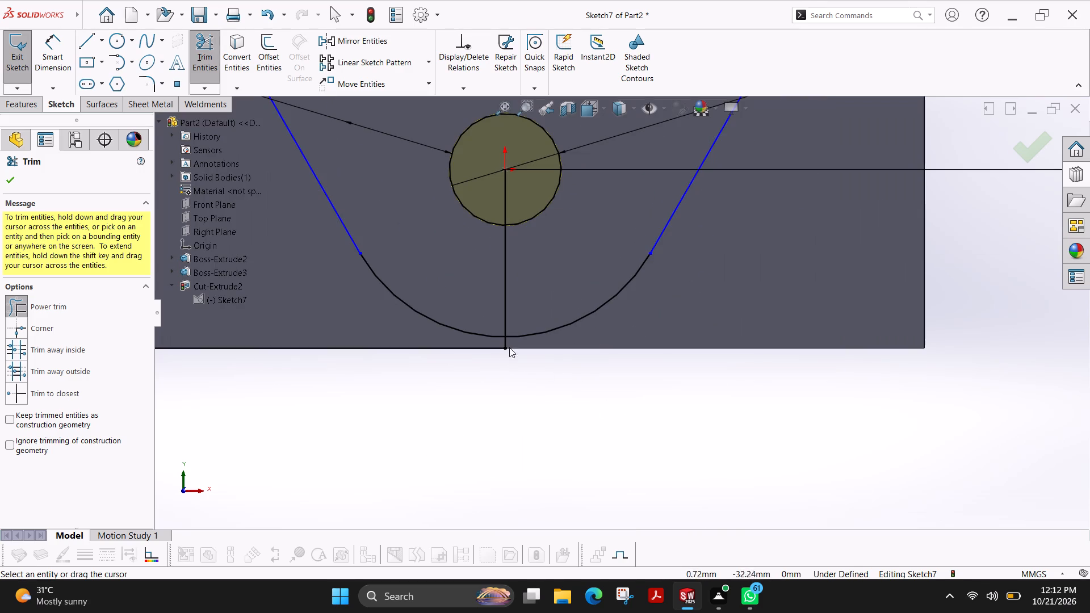
Trim away the entire right half of the inner profile, including its end arcs, slanted lines and corner arcs.
scroll(524, 301, "up", 6)
scroll(590, 249, "up", 2)
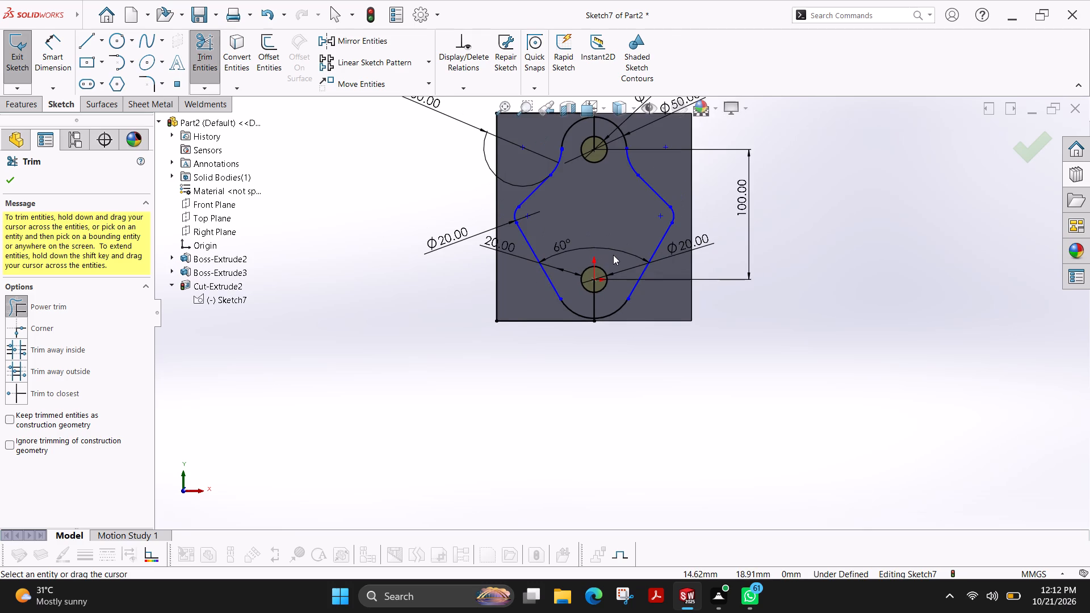
scroll(613, 255, "up", 1)
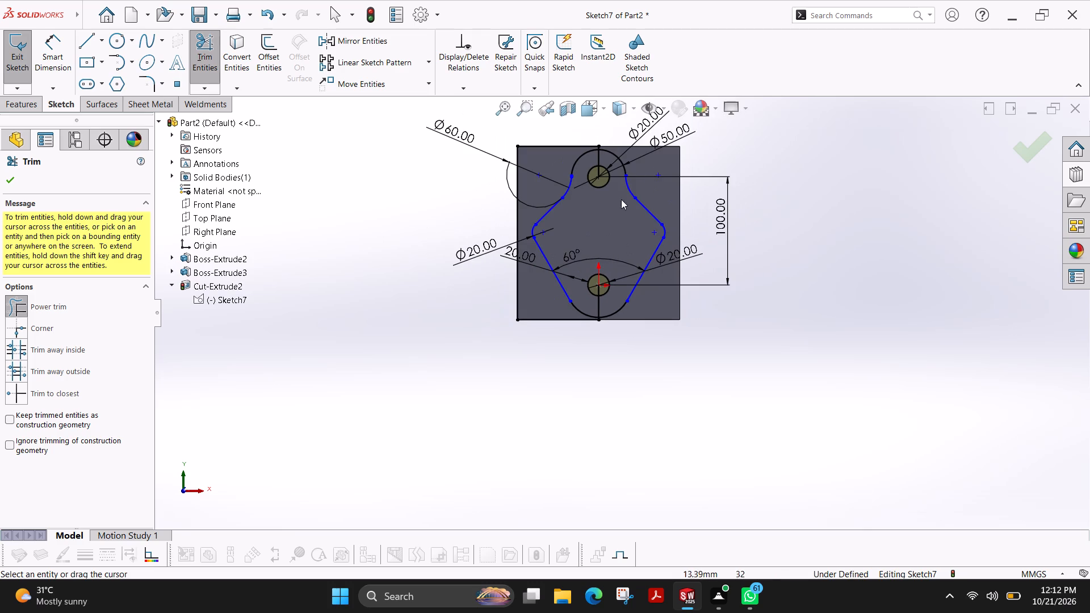
scroll(613, 140, "up", 1)
scroll(613, 140, "down", 3)
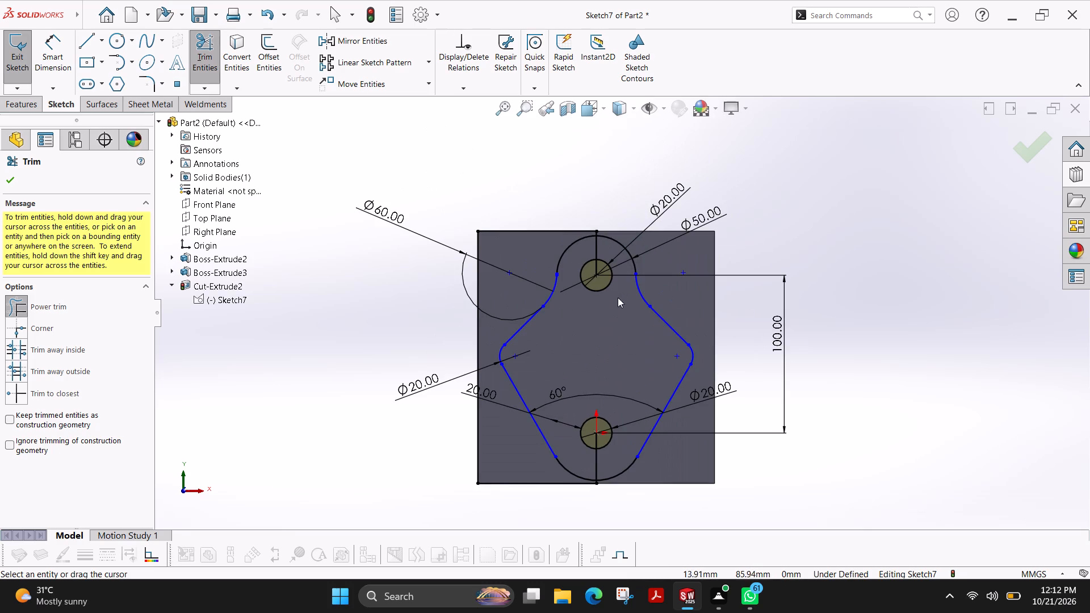
left_click_drag(625, 240, 618, 251)
left_click_drag(639, 468, 669, 326)
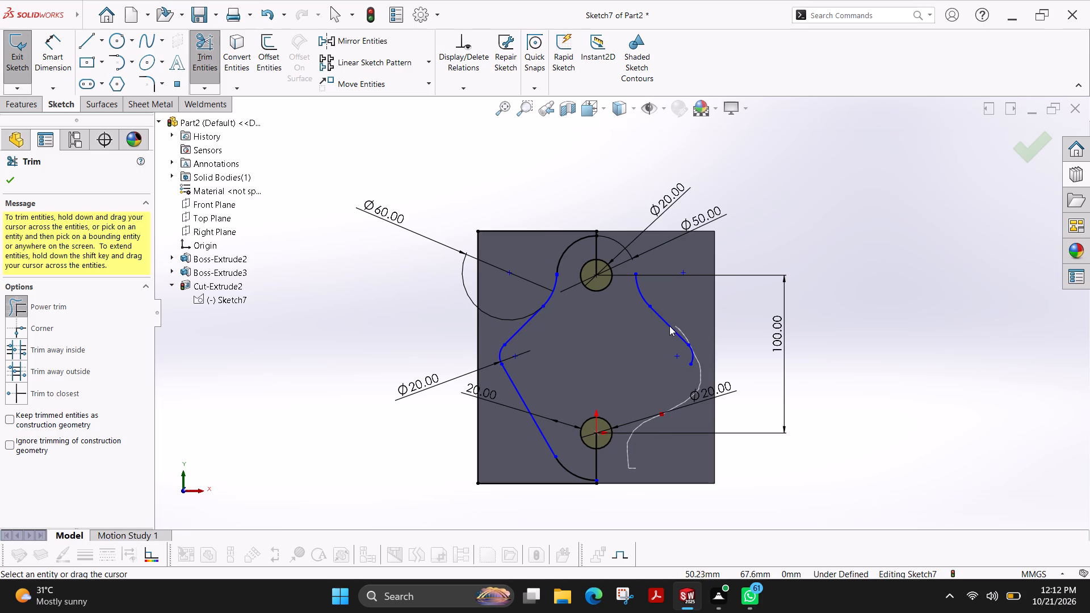
left_click_drag(669, 326, 680, 252)
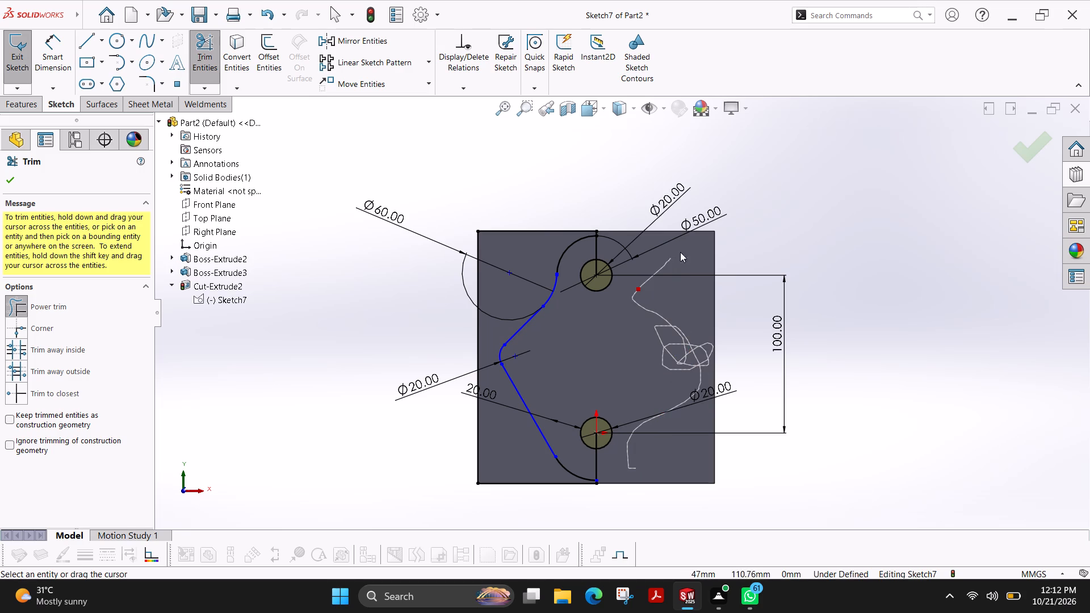
left_click_drag(680, 252, 668, 390)
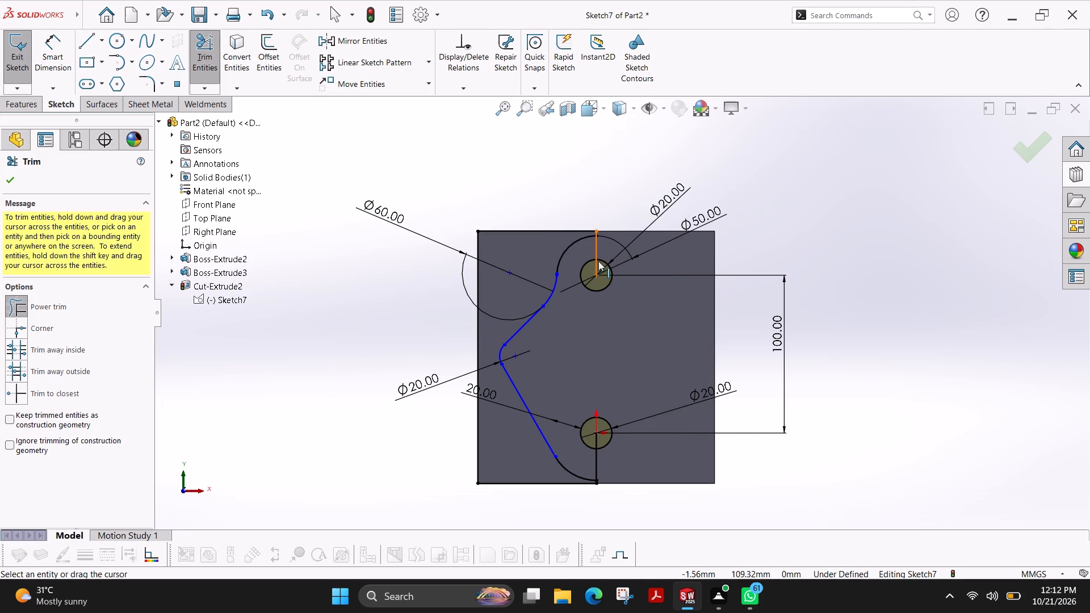
Trim both vertical lines between the hole centres and the profile arcs, keeping only the short segments joining the arcs to the block edges.
scroll(599, 243, "down", 3)
scroll(611, 288, "down", 3)
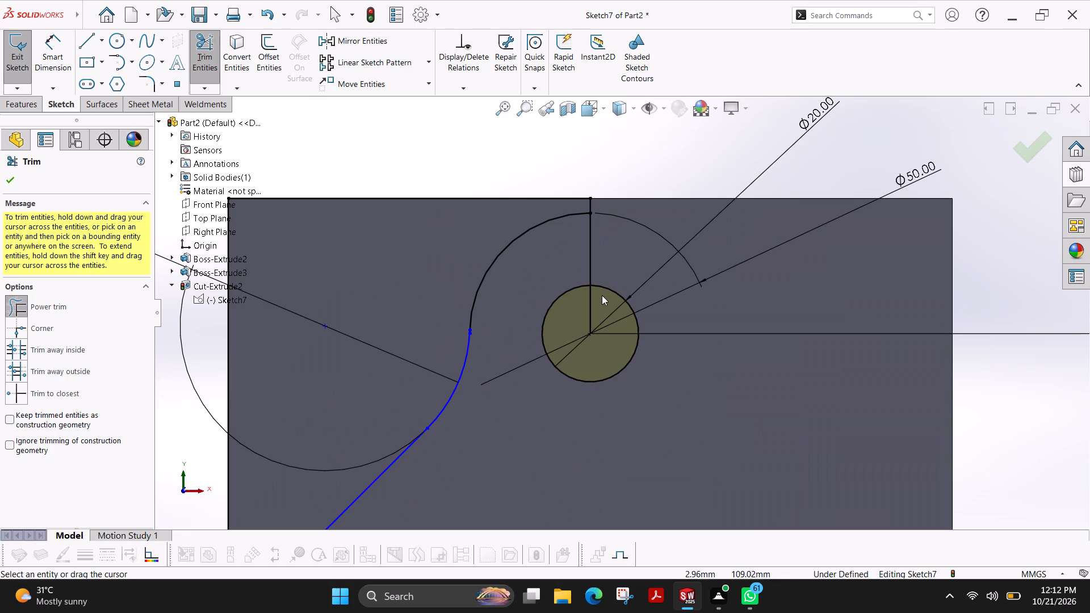
left_click_drag(599, 306, 576, 312)
left_click_drag(607, 249, 578, 253)
scroll(582, 253, "up", 3)
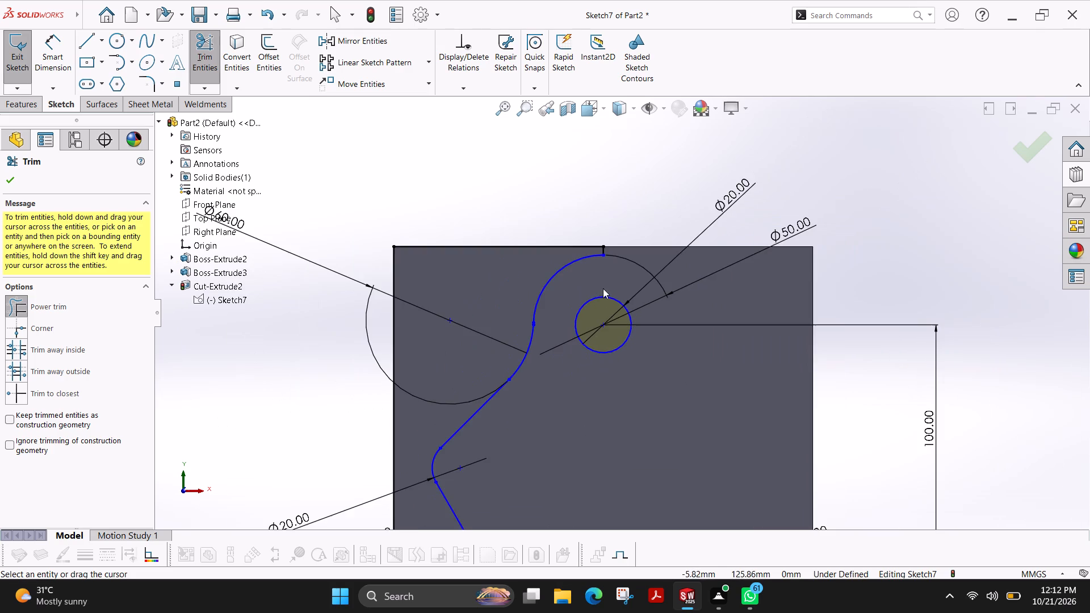
scroll(635, 459, "up", 4)
scroll(617, 468, "down", 4)
left_click_drag(618, 463, 590, 459)
left_click_drag(614, 408, 591, 400)
scroll(581, 429, "up", 2)
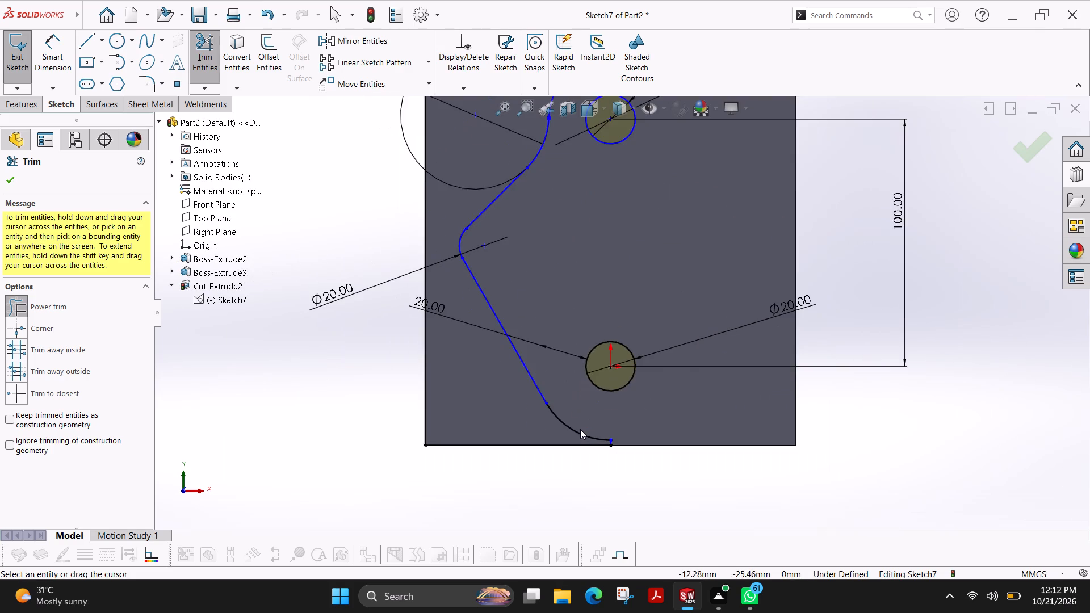
scroll(567, 370, "up", 3)
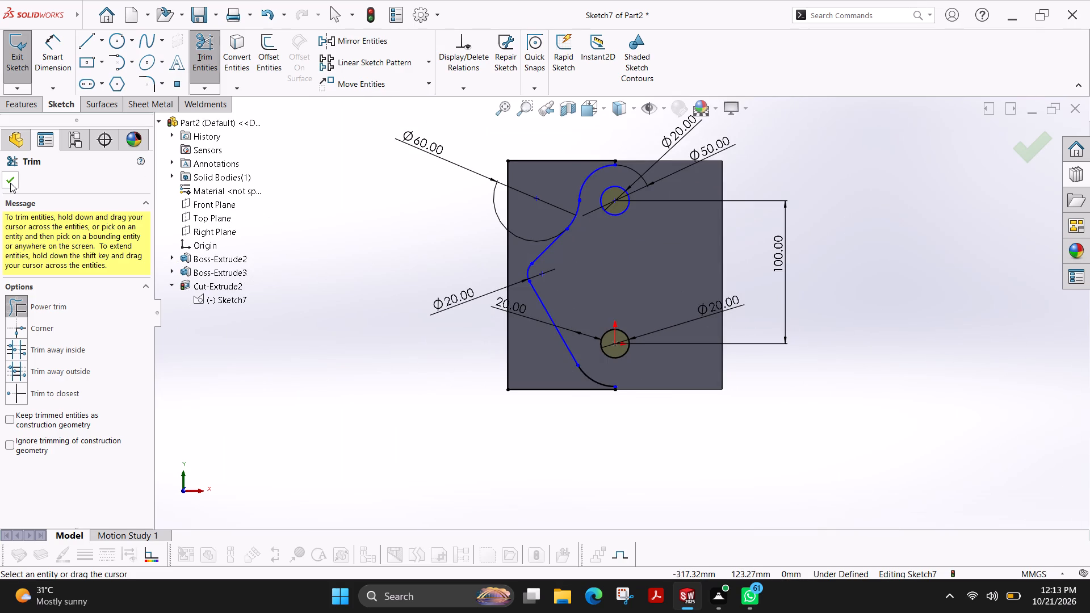
left_click(10, 183)
left_click(26, 108)
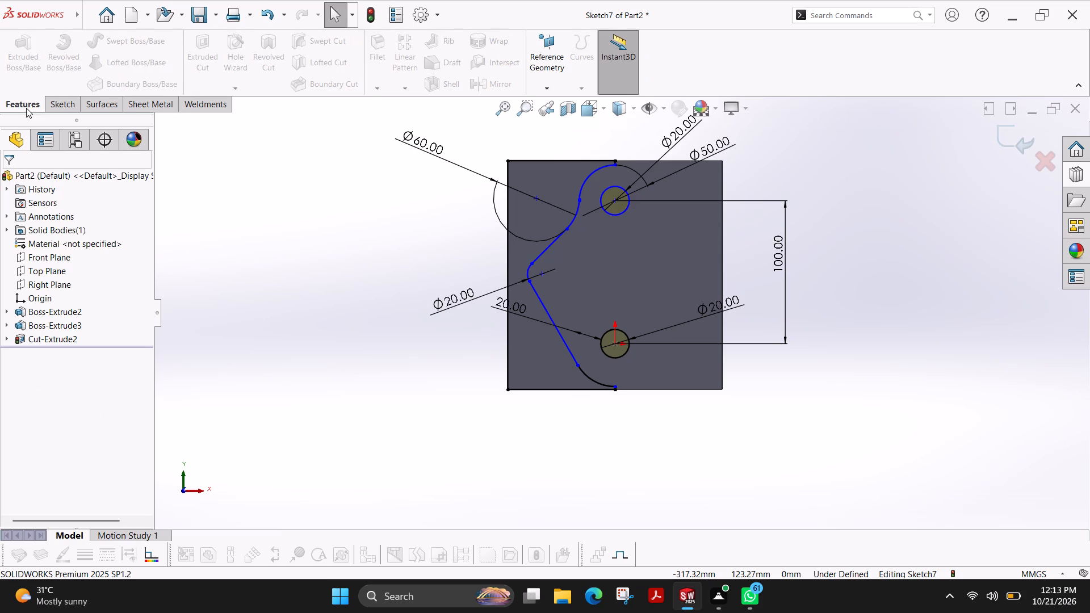
Close the reworked cut sketch and return to the part.
left_click(61, 113)
left_click(63, 102)
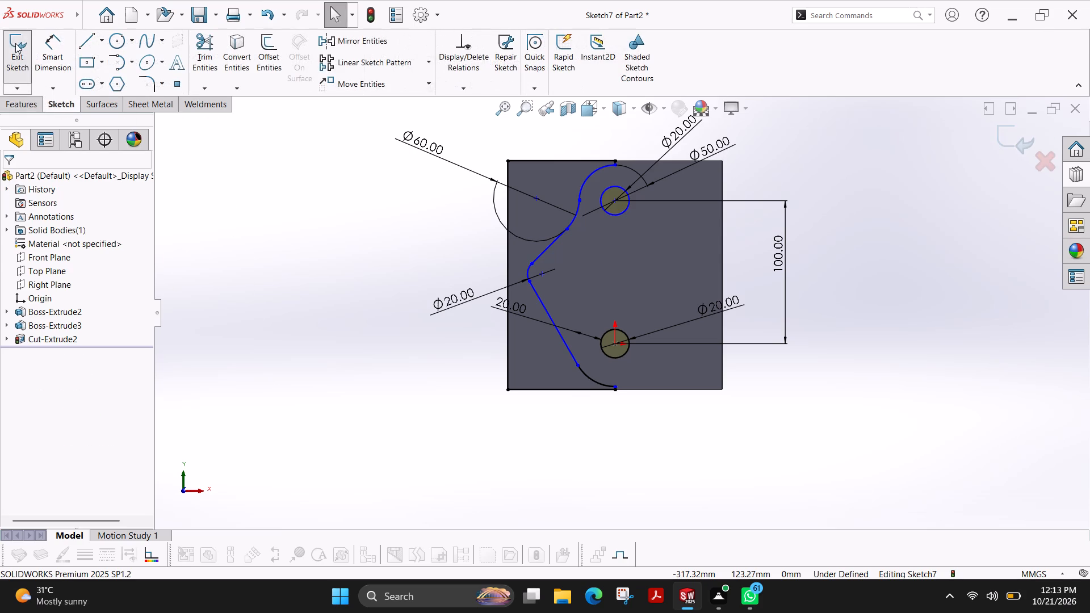
left_click(15, 43)
Start a blind Extruded Cut from Sketch7 under Cut-Extrude2, with the depth set to 85 mm.
left_click(31, 105)
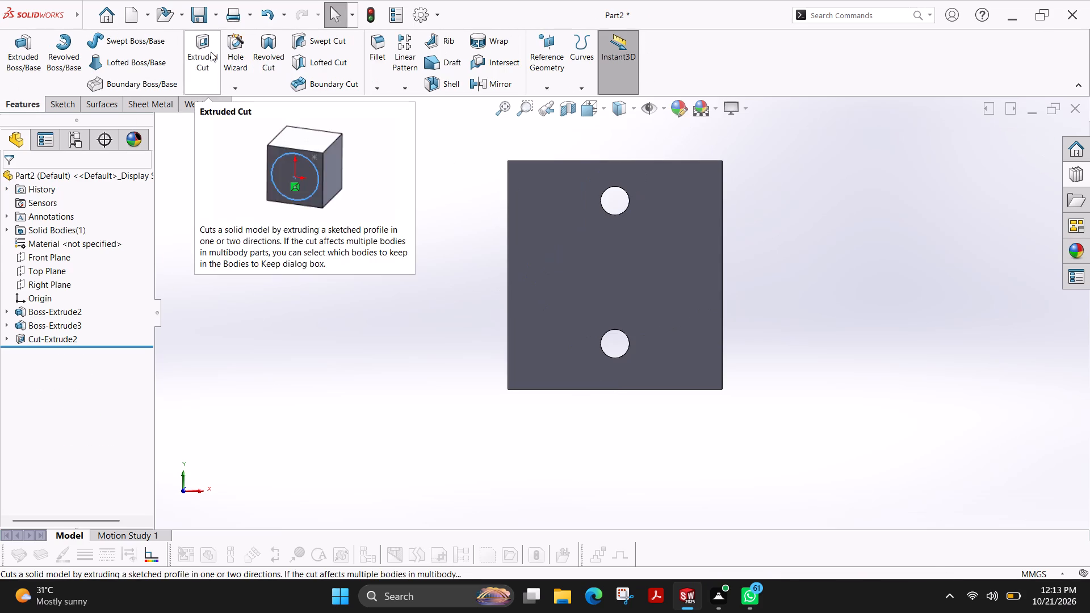
left_click(211, 52)
left_click(160, 120)
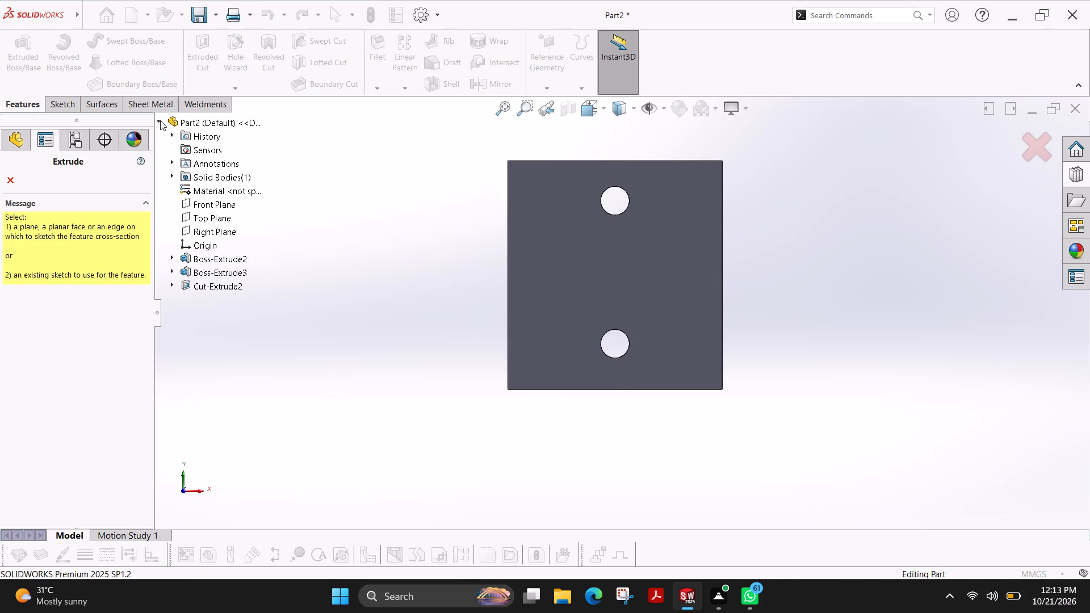
left_click(172, 284)
left_click(207, 304)
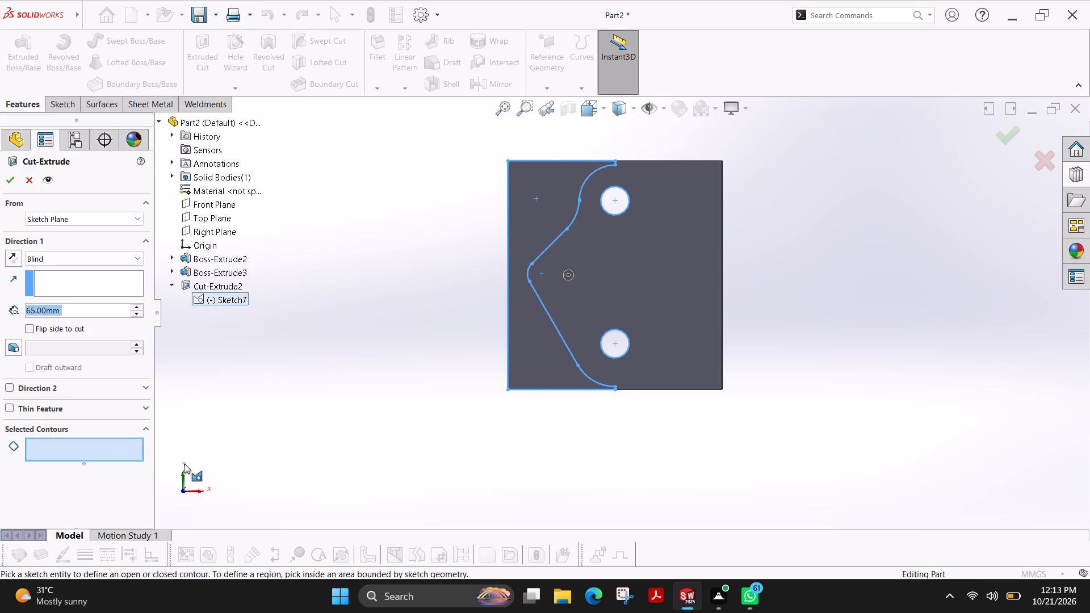
double_click(140, 309)
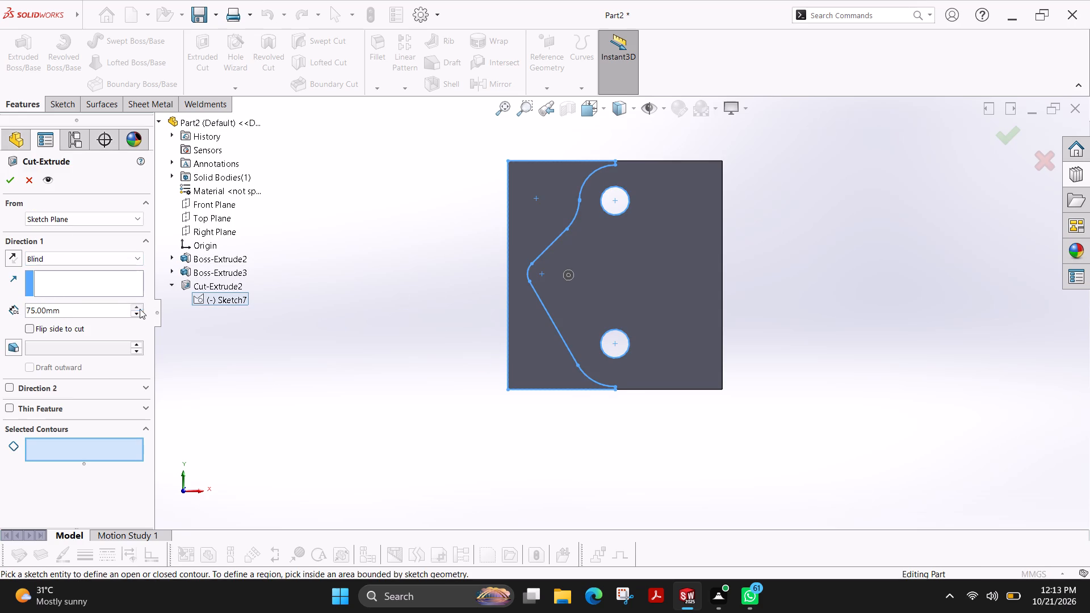
Pick the slanted profile chain, the lower corner arc and the block's outer outline as the cut's contours, and inspect the preview in 3D.
left_click(562, 345)
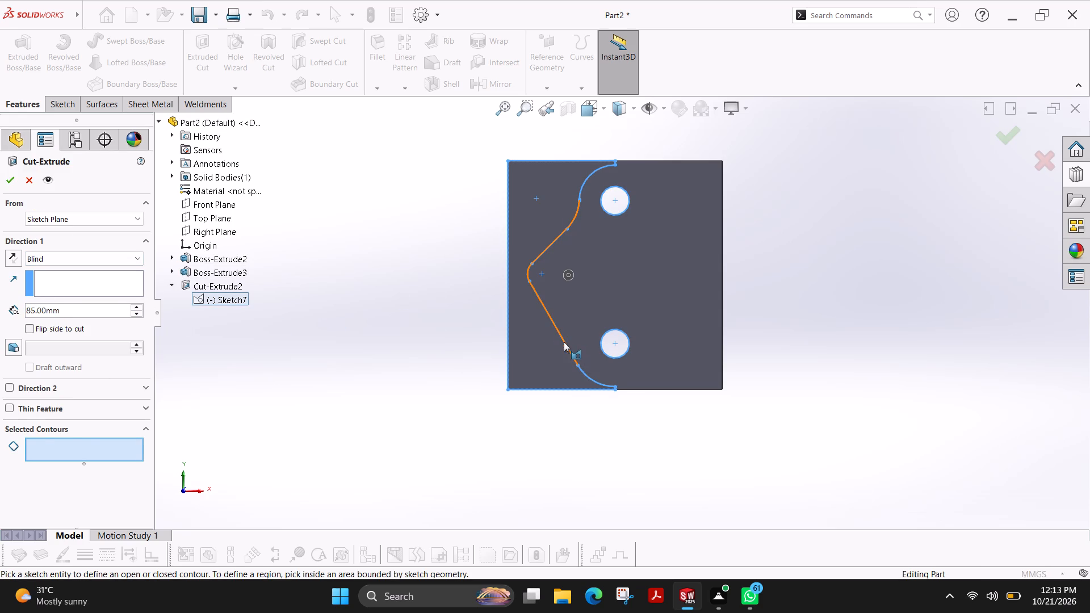
left_click(564, 342)
left_click(585, 372)
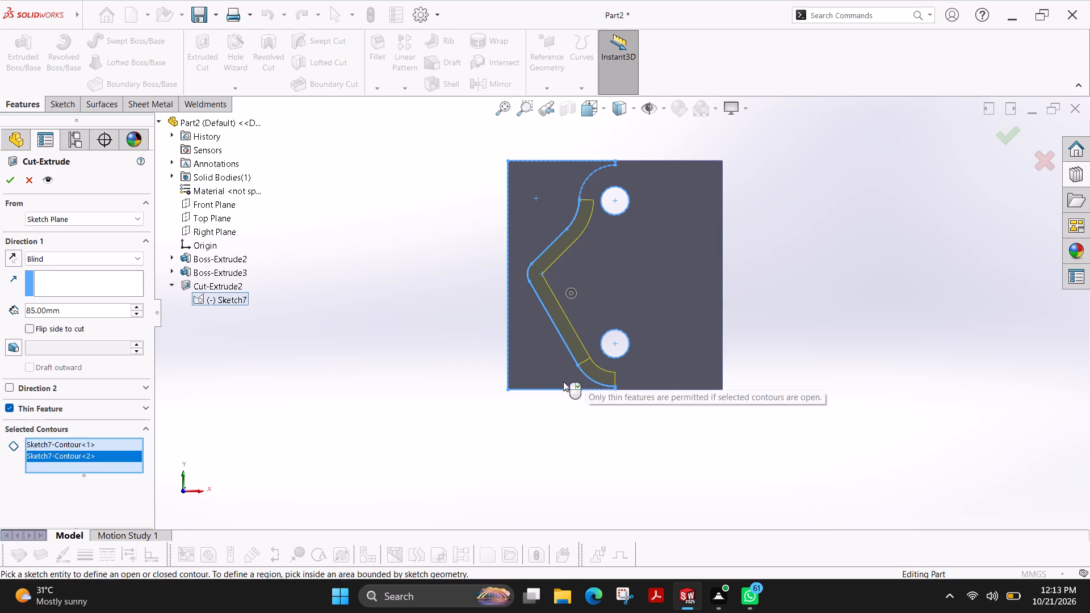
left_click(526, 388)
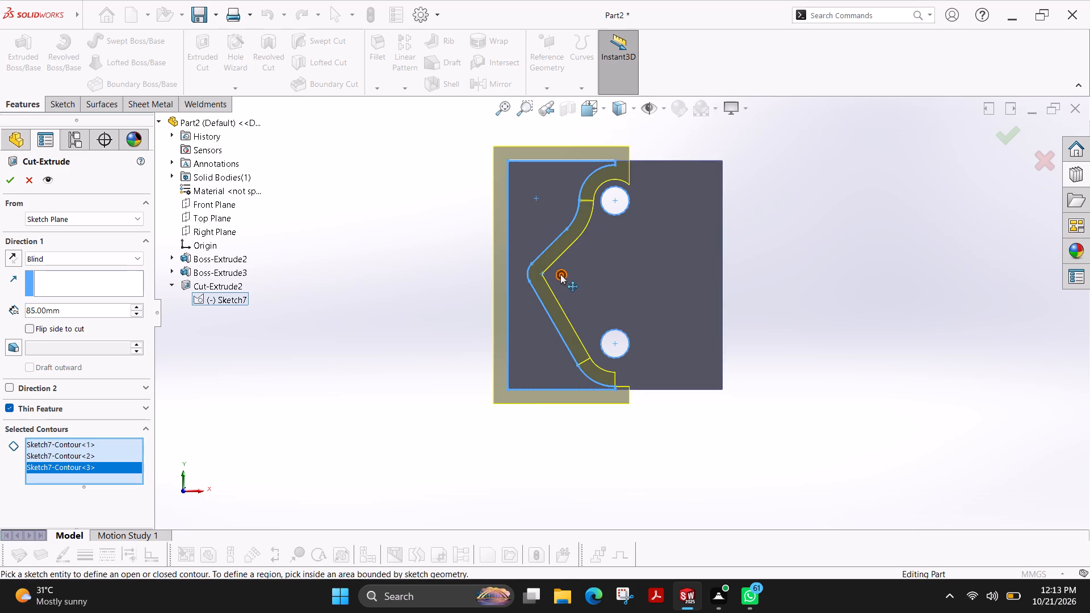
middle_click_drag(665, 225, 627, 258, "ctrl+shift")
middle_click_drag(621, 263, 624, 278, "ctrl+shift")
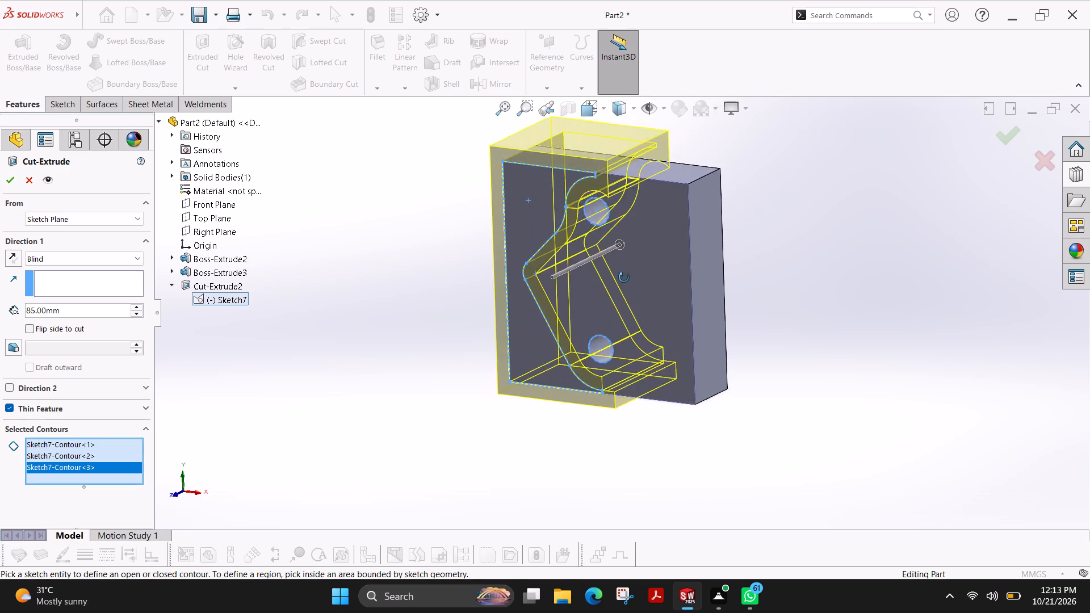
middle_click_drag(624, 278, 624, 316, "ctrl+shift")
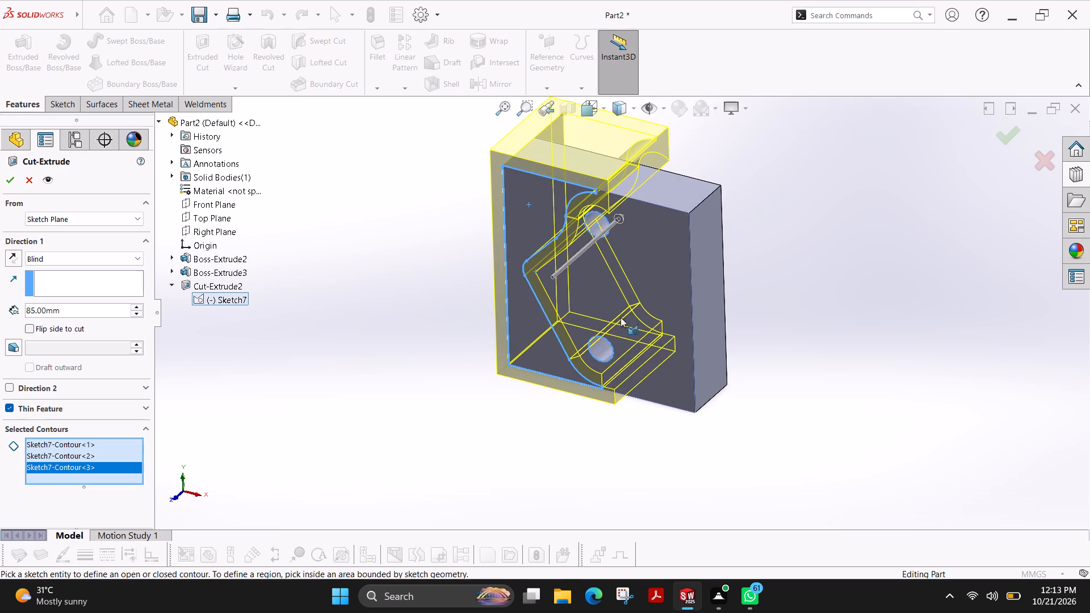
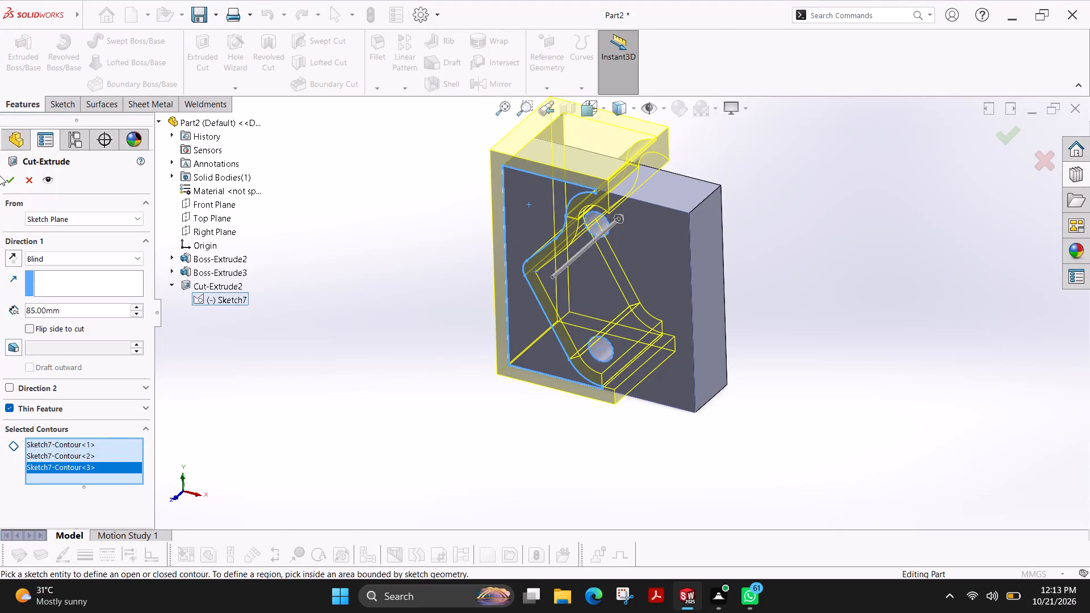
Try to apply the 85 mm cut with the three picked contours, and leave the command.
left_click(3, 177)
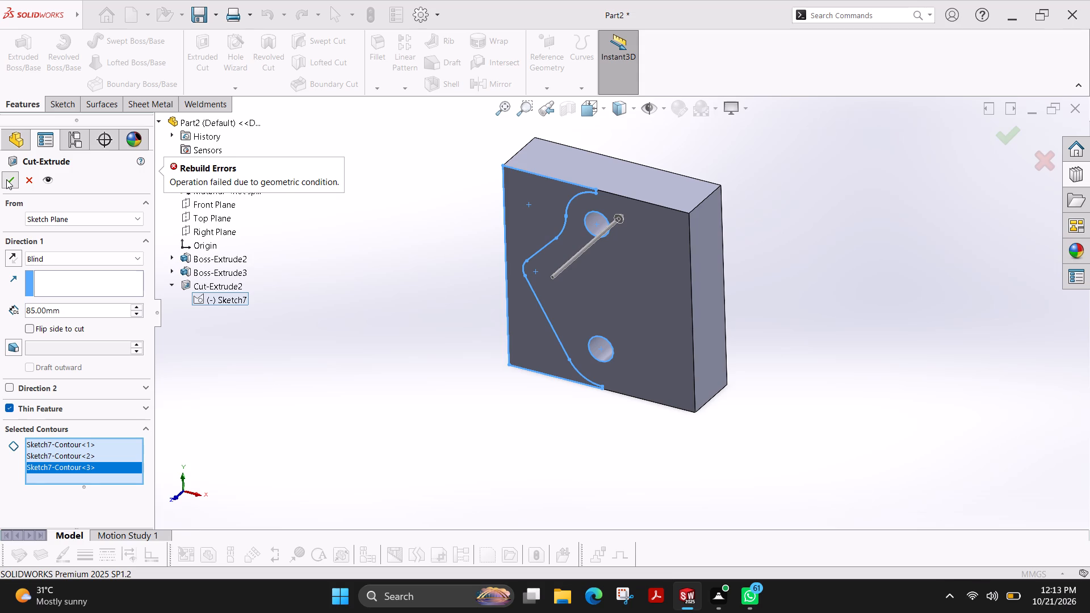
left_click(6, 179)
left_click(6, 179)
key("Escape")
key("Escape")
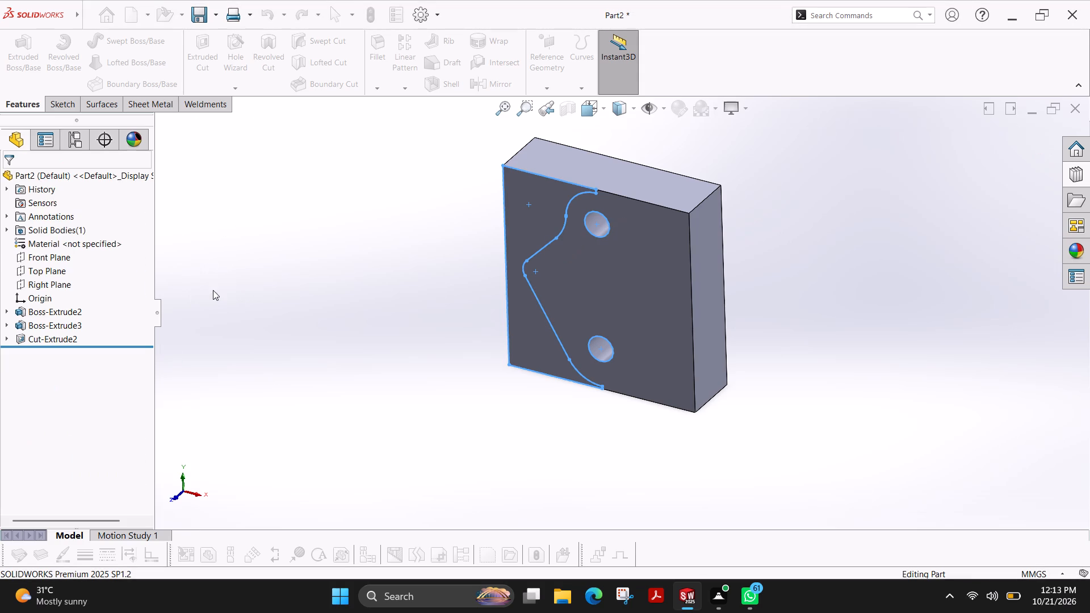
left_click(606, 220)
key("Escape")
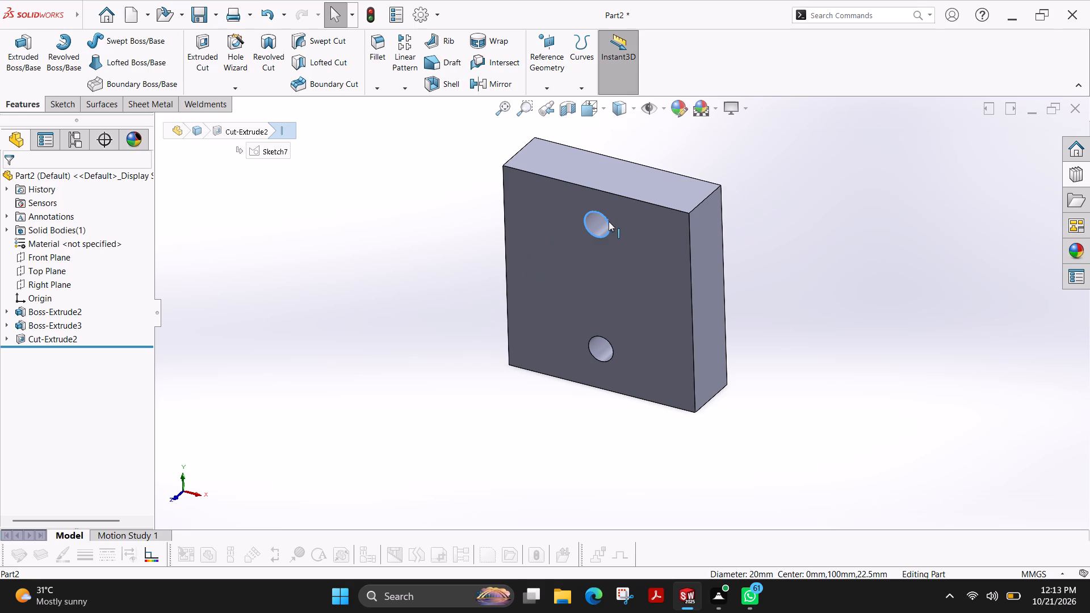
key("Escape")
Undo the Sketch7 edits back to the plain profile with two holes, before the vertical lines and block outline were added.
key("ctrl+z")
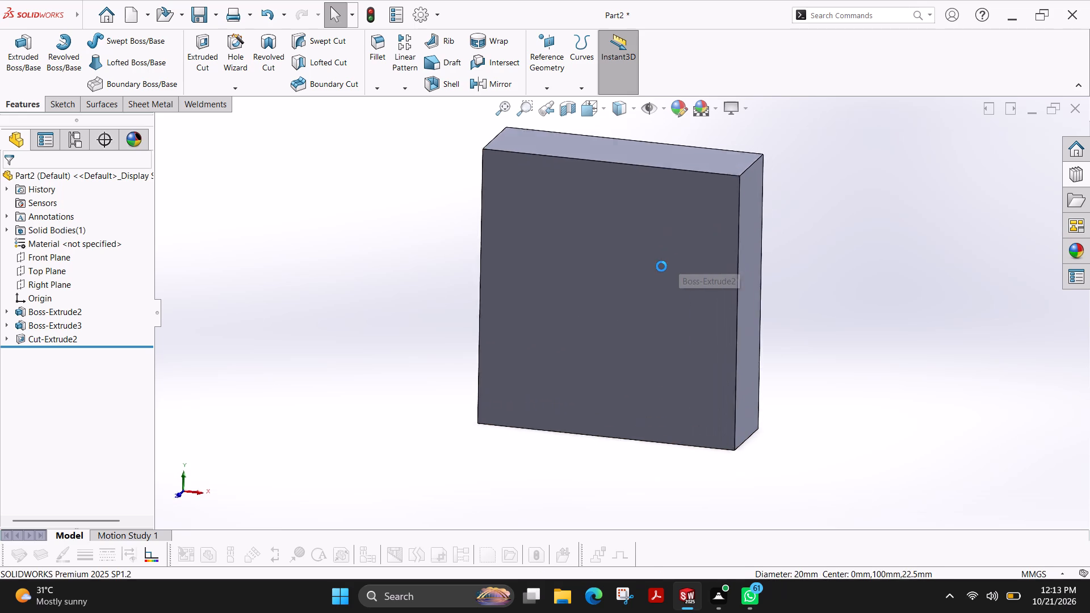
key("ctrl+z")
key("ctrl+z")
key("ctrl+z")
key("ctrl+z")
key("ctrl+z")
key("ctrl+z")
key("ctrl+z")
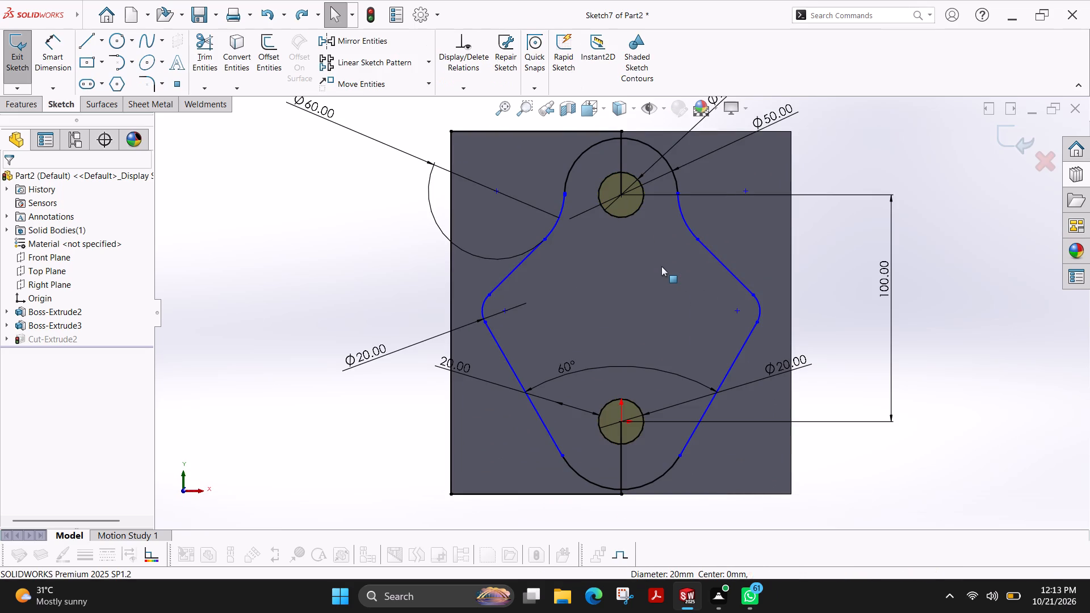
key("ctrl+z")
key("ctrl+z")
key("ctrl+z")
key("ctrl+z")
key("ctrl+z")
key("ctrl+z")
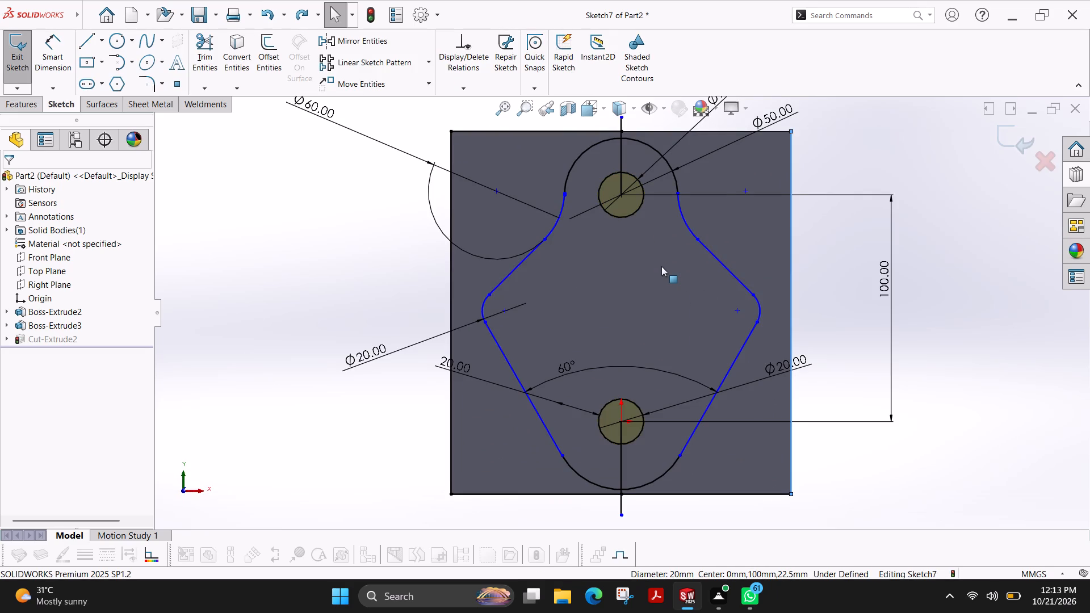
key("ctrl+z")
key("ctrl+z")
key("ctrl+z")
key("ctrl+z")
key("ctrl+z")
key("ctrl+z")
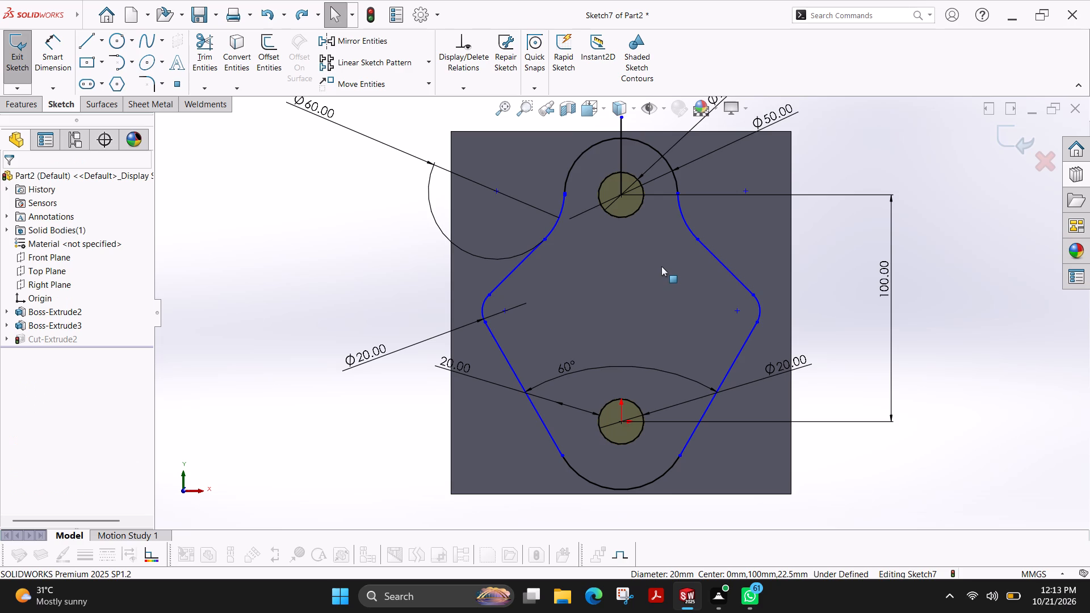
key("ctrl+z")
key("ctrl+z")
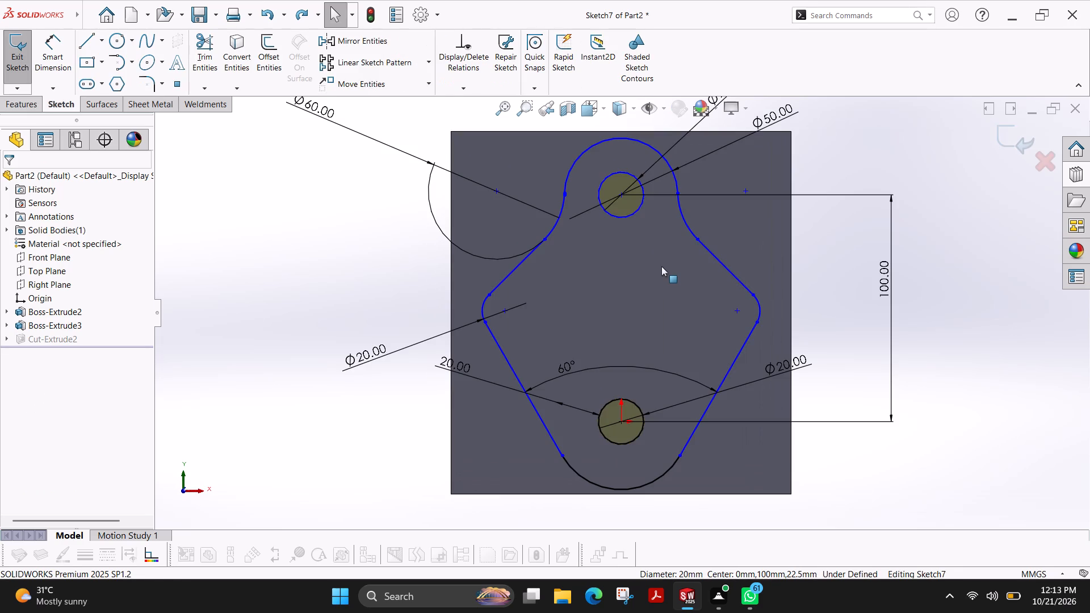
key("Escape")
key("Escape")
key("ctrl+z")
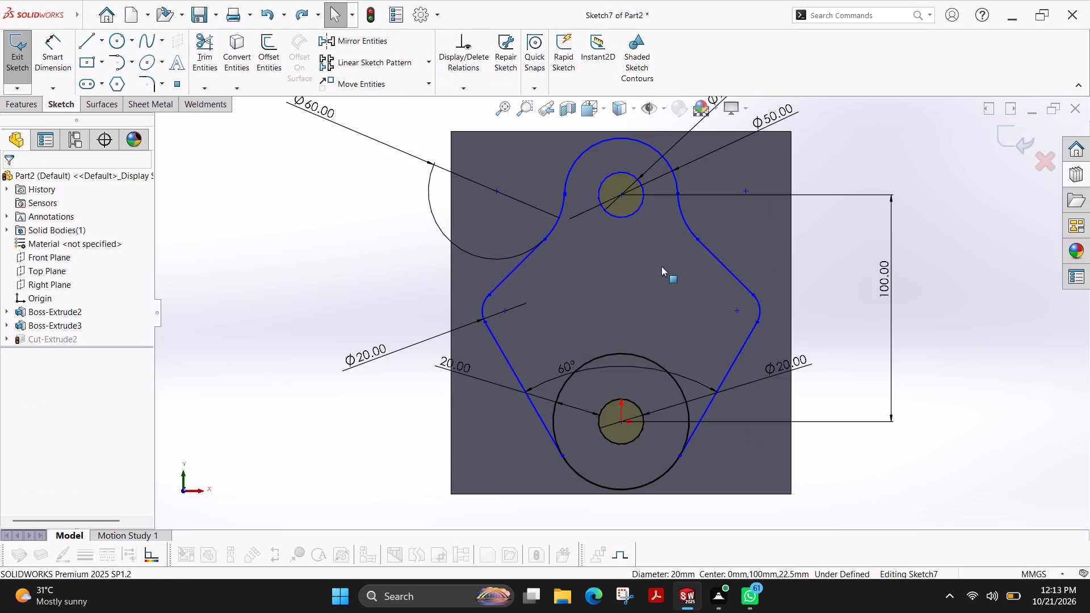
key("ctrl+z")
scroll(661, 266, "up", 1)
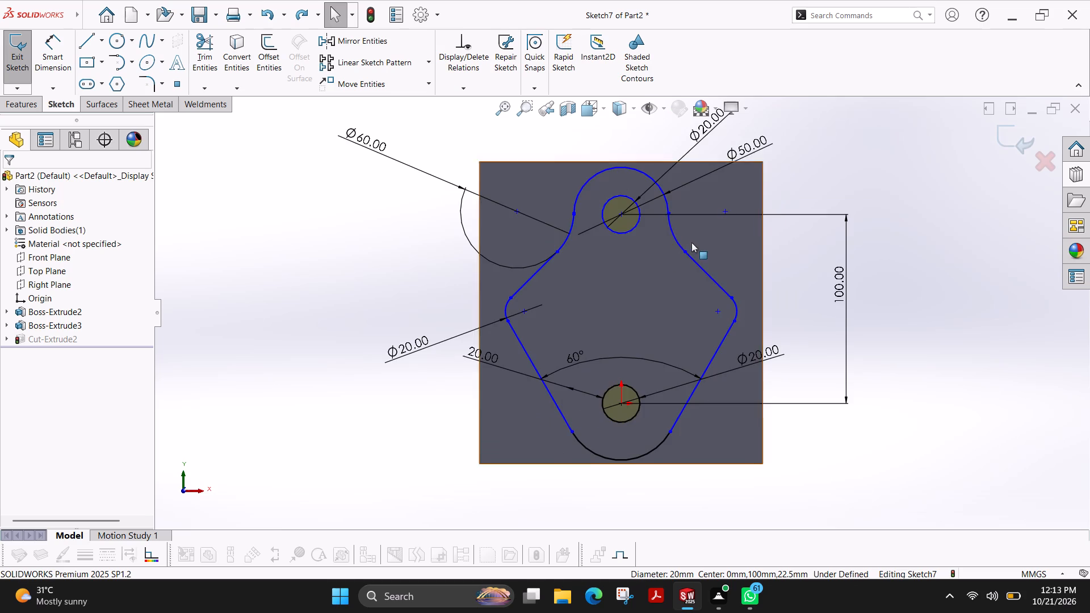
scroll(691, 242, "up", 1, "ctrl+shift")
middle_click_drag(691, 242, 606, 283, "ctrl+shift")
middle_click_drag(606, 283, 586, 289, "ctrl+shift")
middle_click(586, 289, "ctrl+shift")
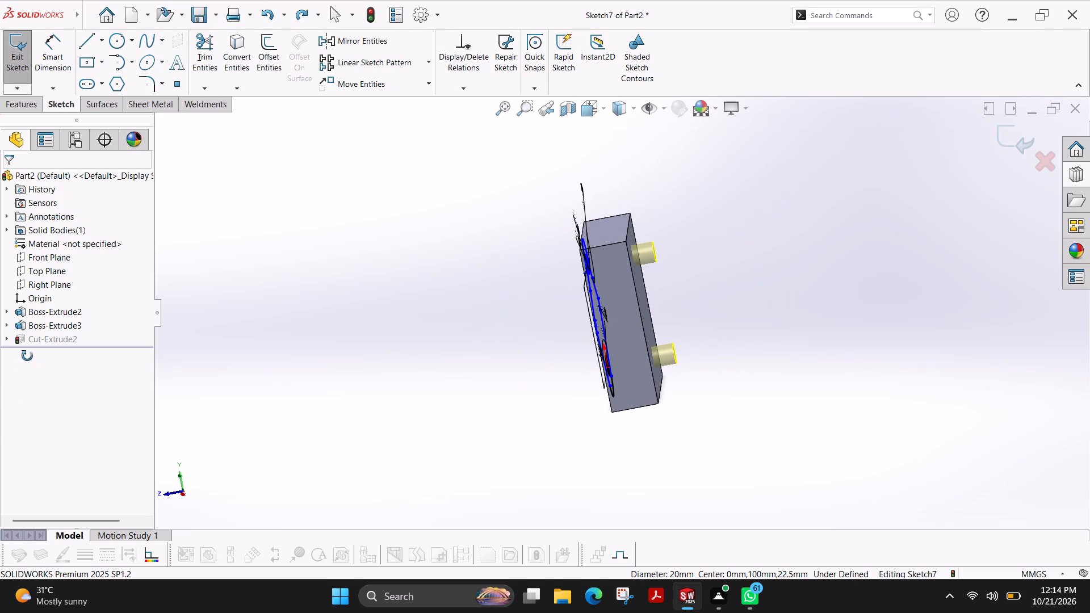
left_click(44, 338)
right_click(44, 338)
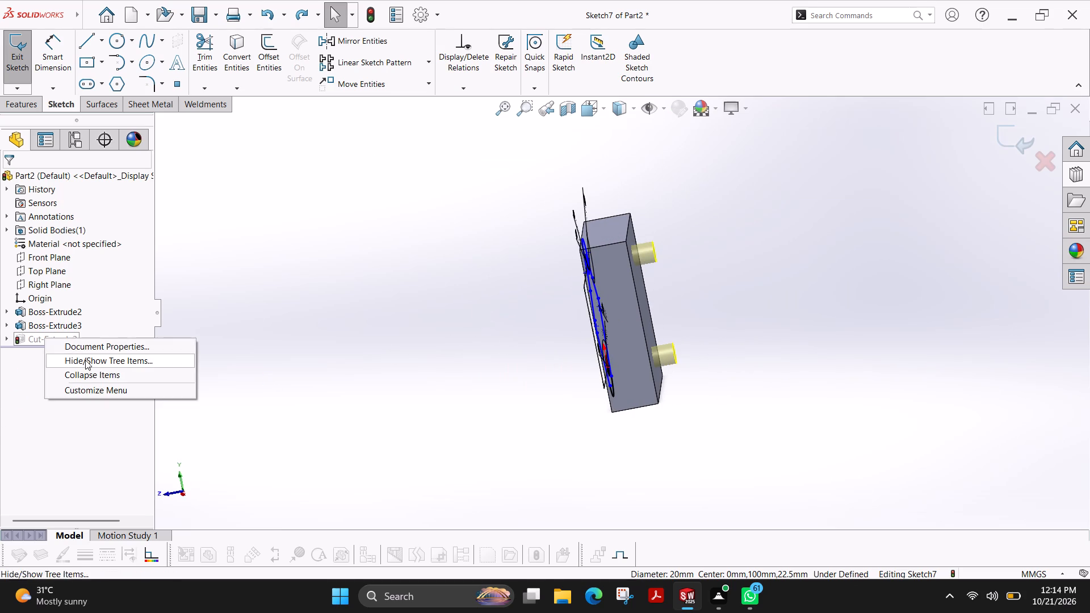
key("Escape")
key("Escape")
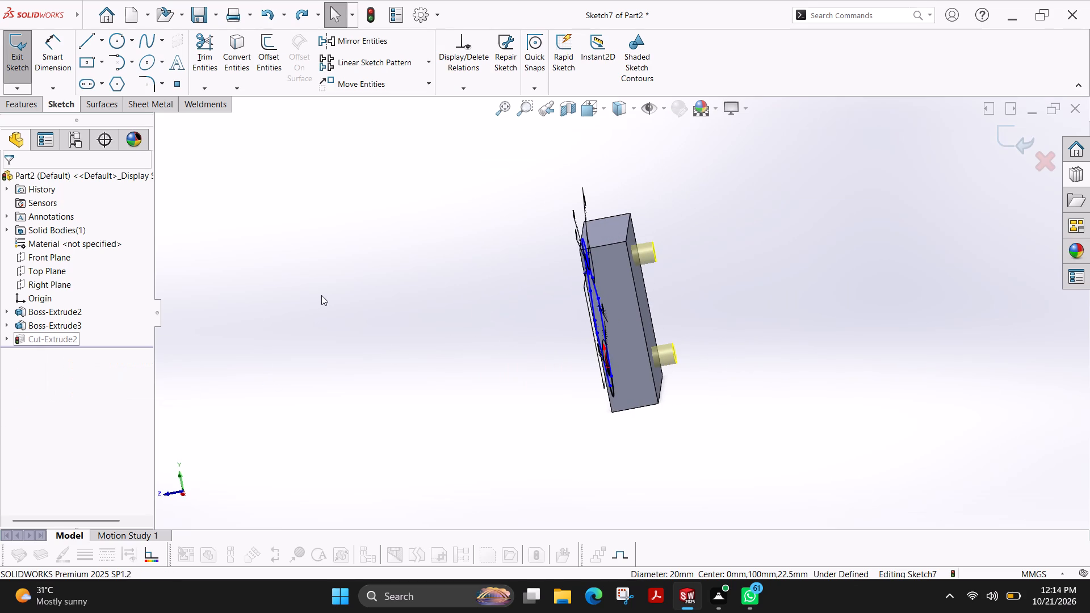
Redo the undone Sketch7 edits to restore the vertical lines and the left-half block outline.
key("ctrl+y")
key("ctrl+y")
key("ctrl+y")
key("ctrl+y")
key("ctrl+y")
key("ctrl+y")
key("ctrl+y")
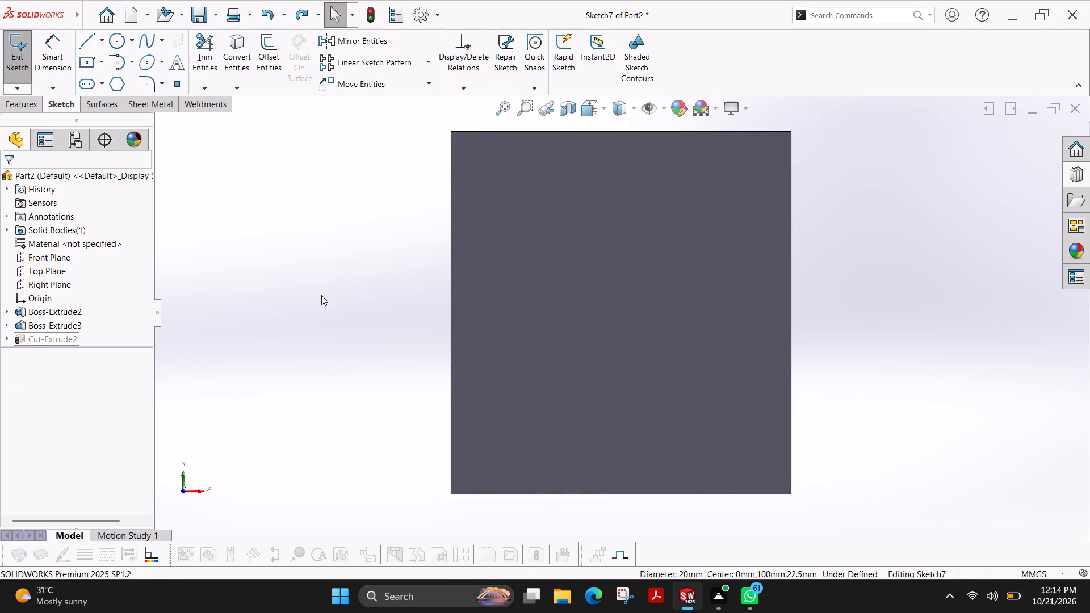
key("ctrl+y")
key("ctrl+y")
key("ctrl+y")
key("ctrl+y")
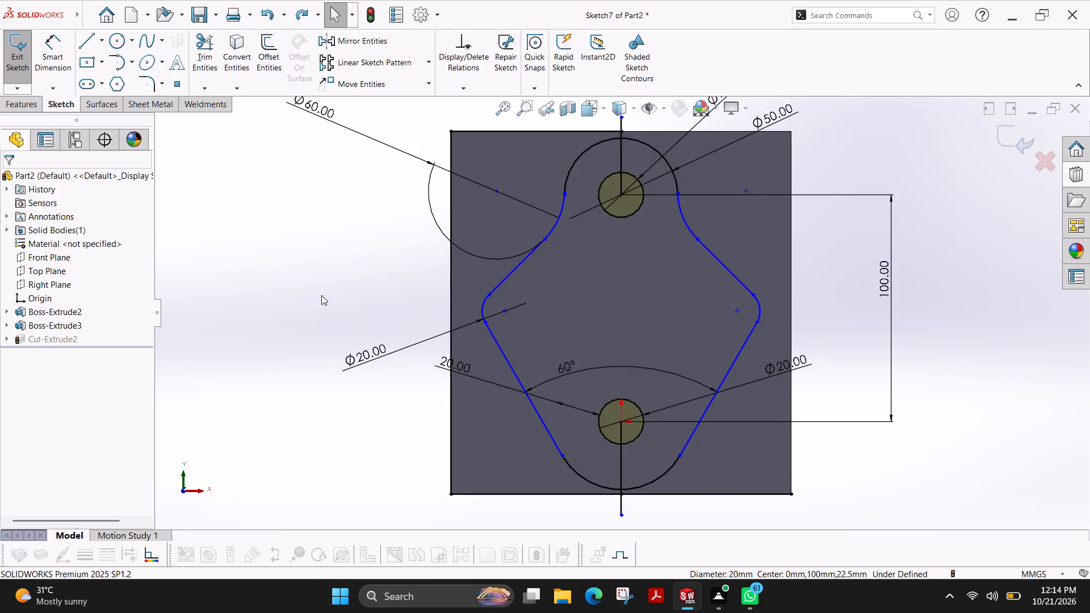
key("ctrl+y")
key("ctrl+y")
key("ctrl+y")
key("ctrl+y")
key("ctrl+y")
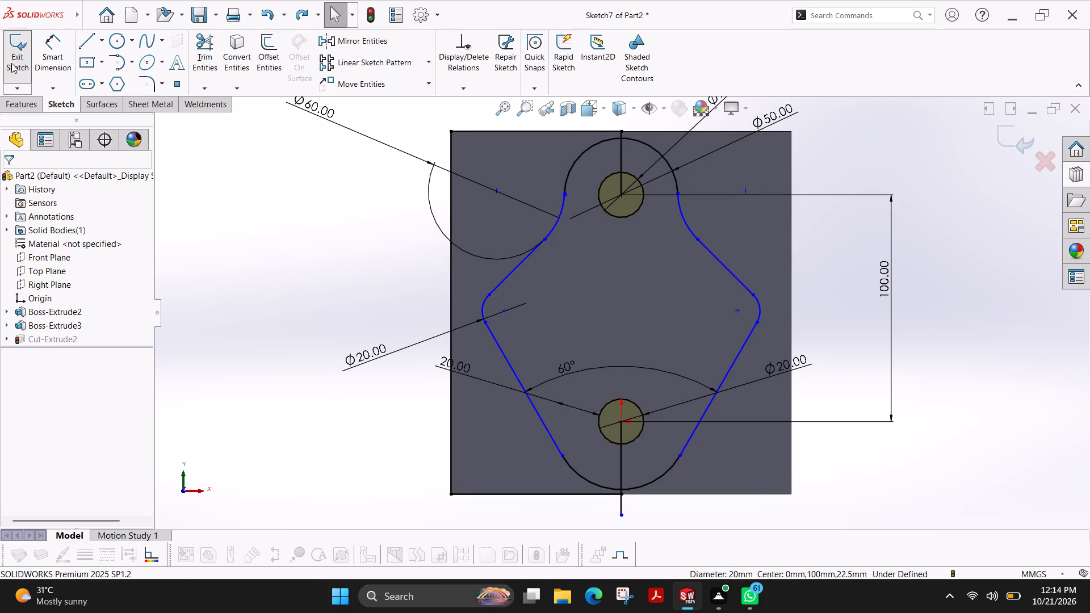
Close the sketch and delete the Cut-Extrude2 feature while keeping its sketch.
left_click(19, 60)
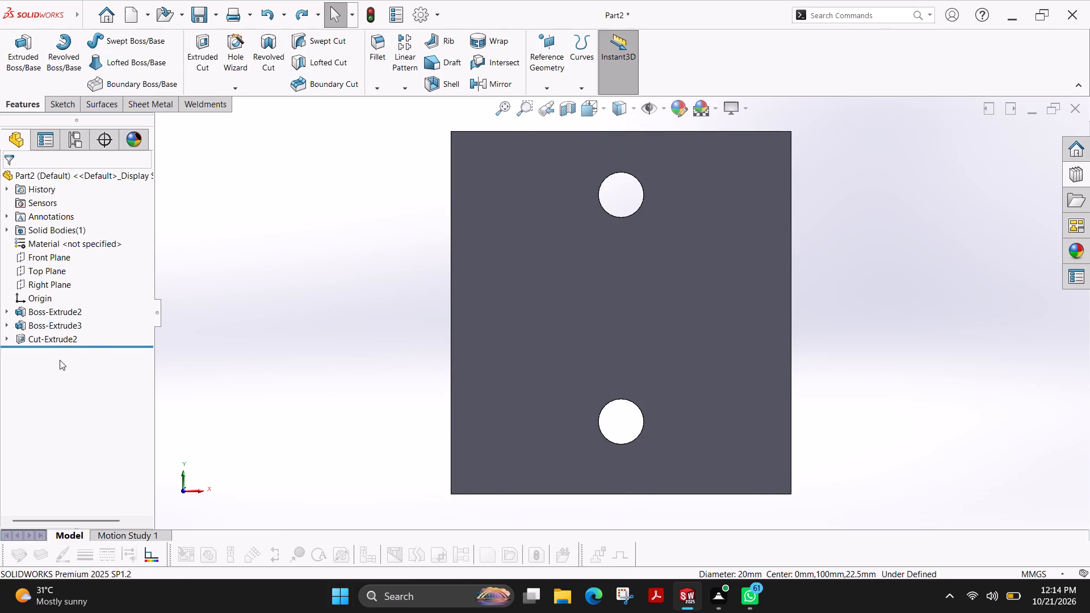
right_click(59, 339)
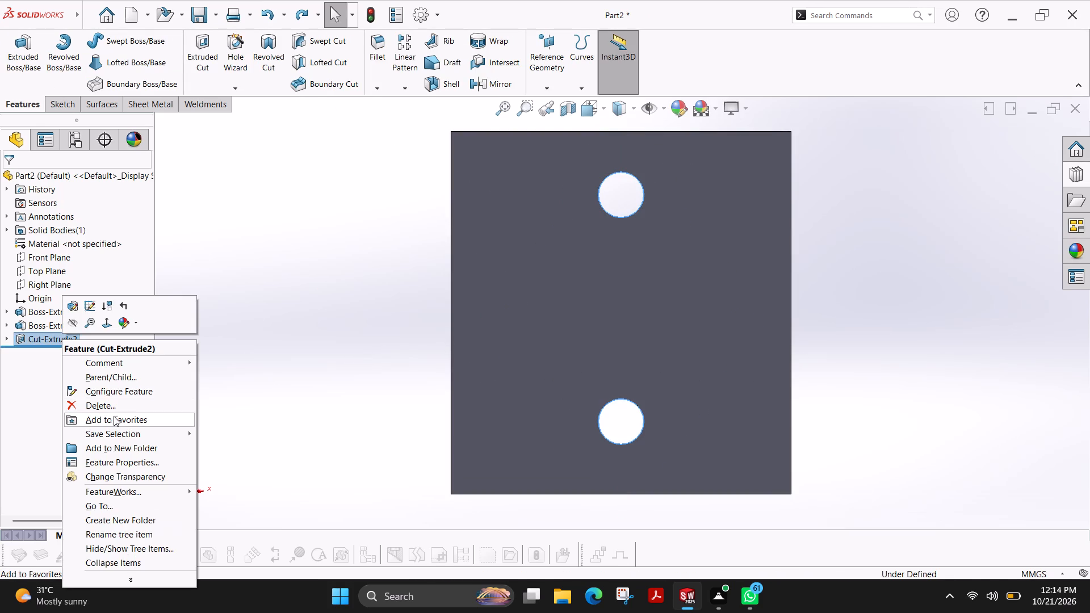
left_click(104, 409)
left_click(638, 220)
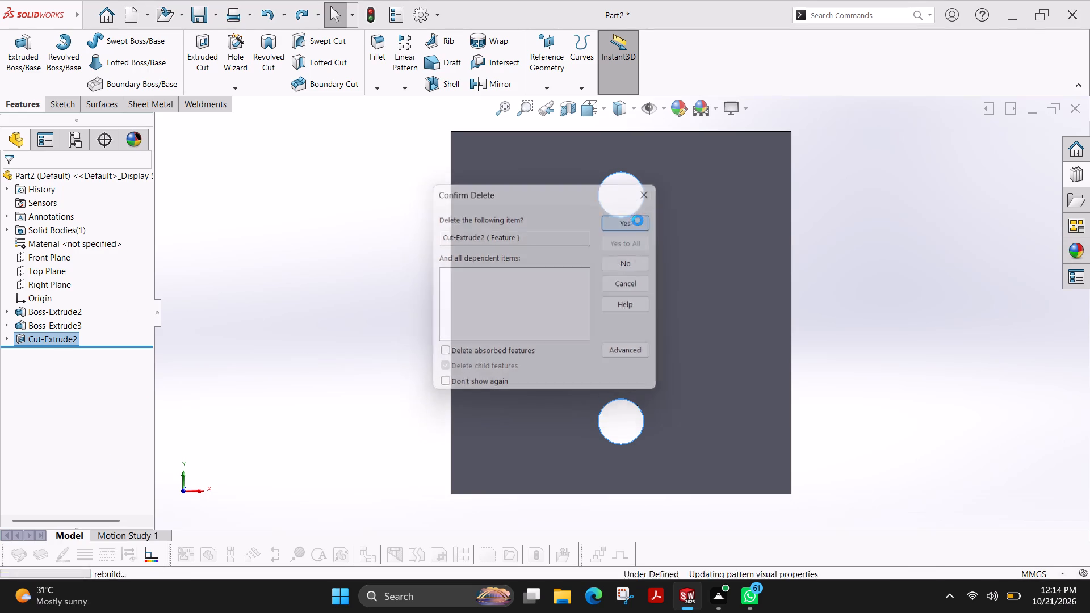
Reopen Sketch7 for editing and trim both vertical lines between the hole circles and the profile arcs.
scroll(416, 241, "up", 1)
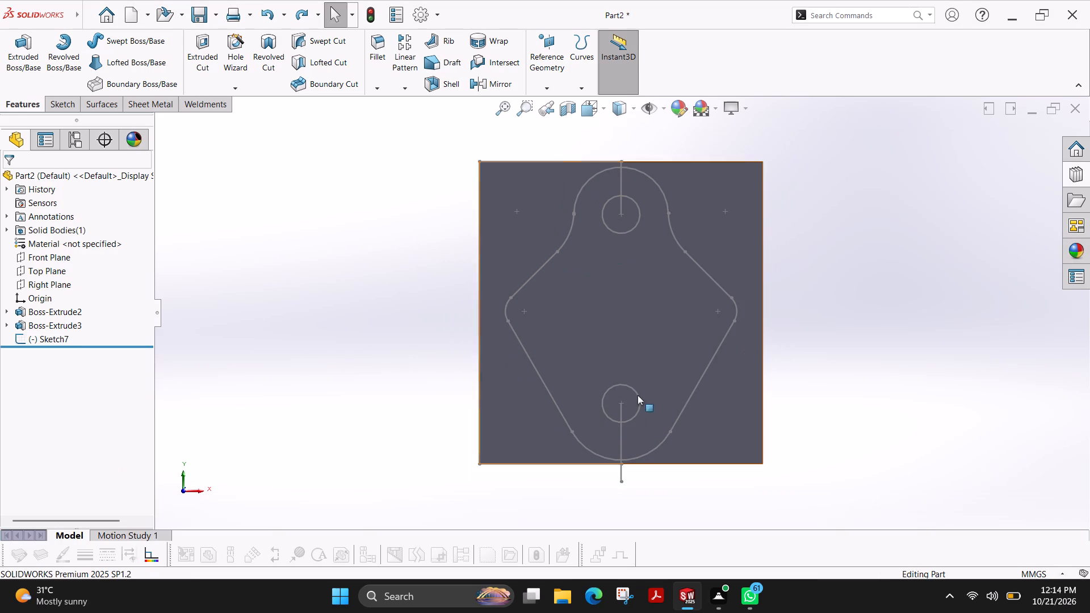
left_click(623, 438)
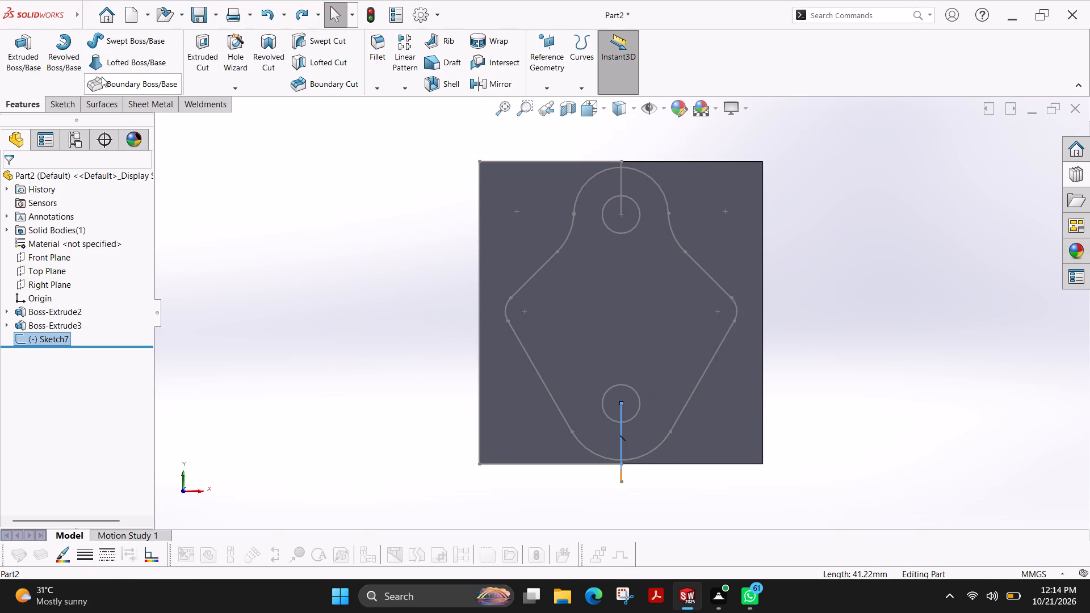
left_click(62, 105)
left_click(28, 64)
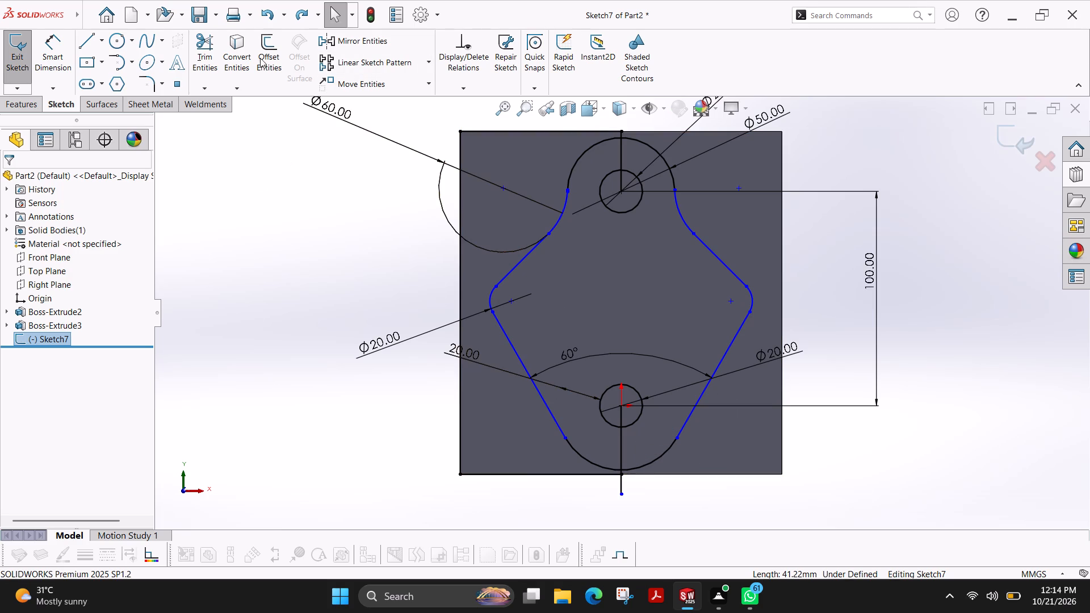
left_click(201, 54)
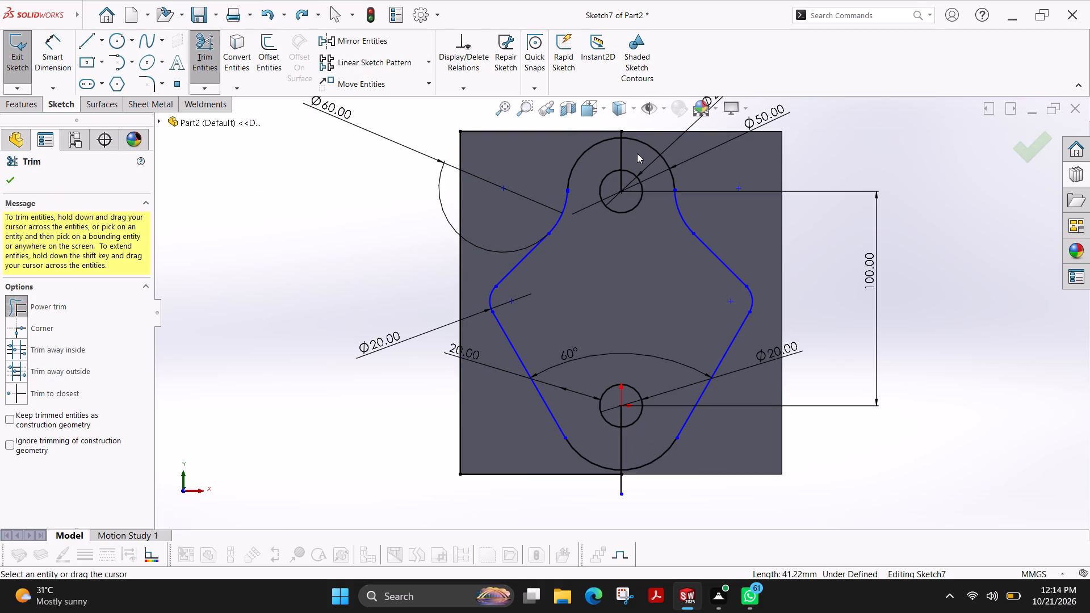
left_click_drag(635, 153, 598, 153)
left_click_drag(646, 429, 604, 451)
Trim away the vertical line below the lower arc and the sketch lines along the block's bottom and left edges.
scroll(627, 481, "down", 4)
scroll(615, 418, "down", 3)
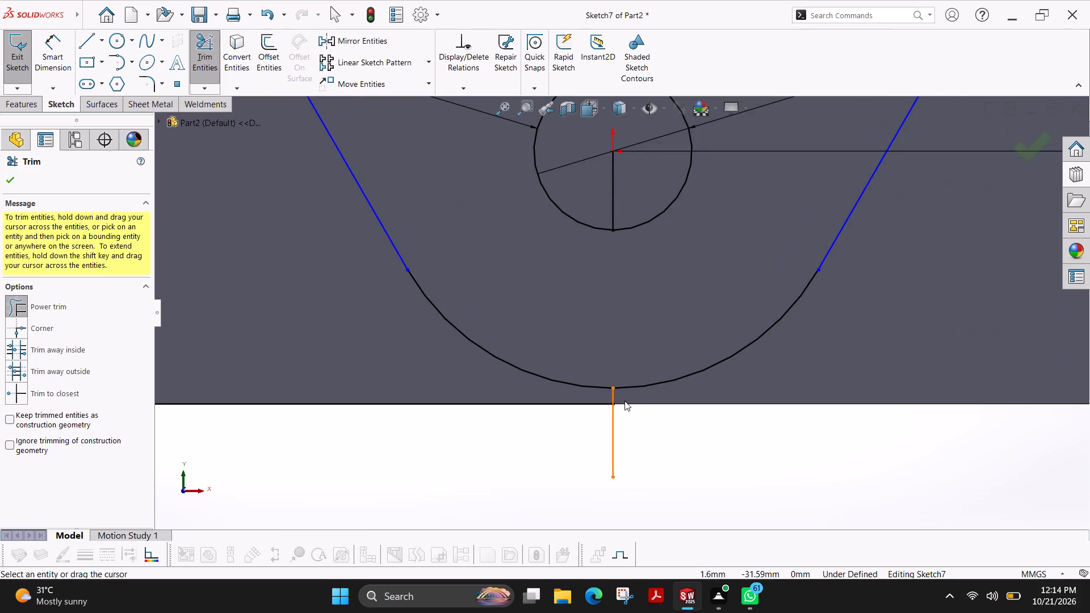
left_click_drag(621, 397, 503, 423)
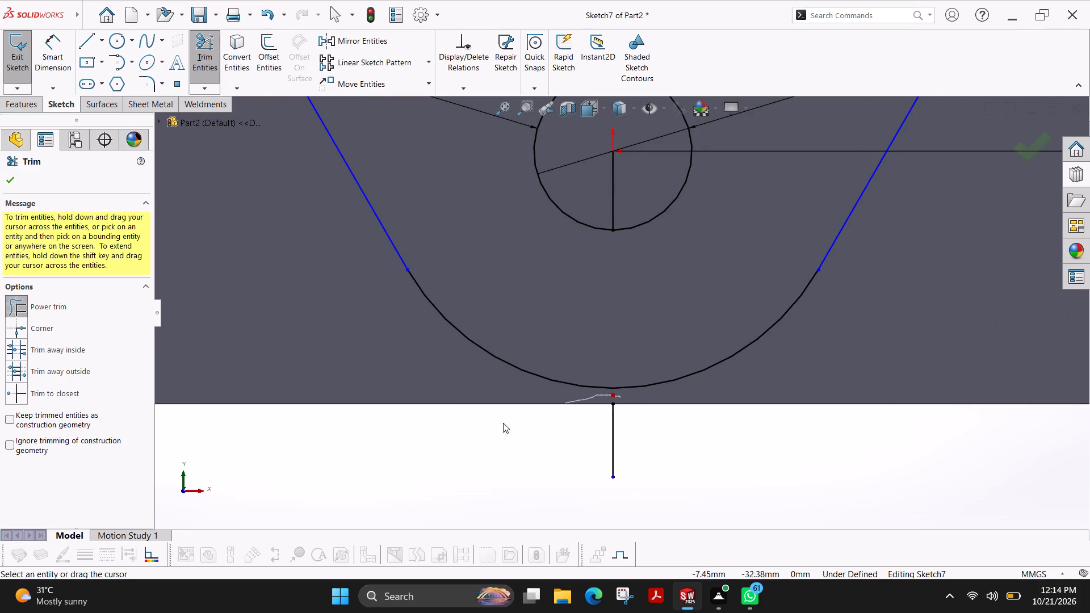
left_click_drag(503, 423, 483, 429)
scroll(448, 392, "up", 2)
left_click_drag(645, 398, 554, 404)
scroll(487, 337, "up", 3)
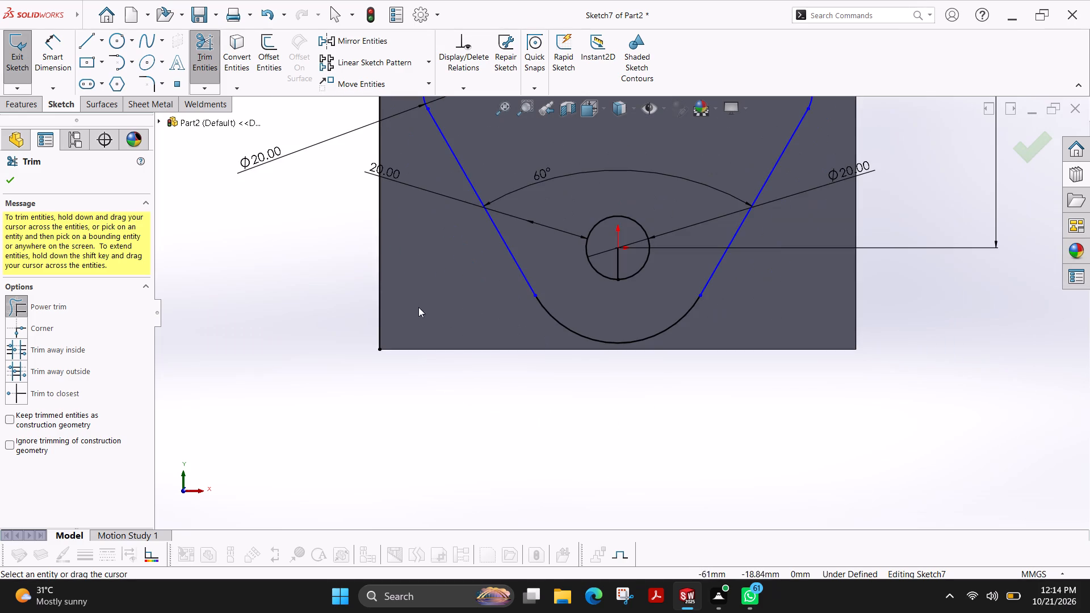
left_click_drag(424, 296, 328, 294)
Trim the remaining vertical pieces inside the upper hole and above the upper arc, plus the line along the block's top edge.
scroll(457, 197, "up", 4)
scroll(533, 123, "down", 3)
scroll(589, 179, "up", 2)
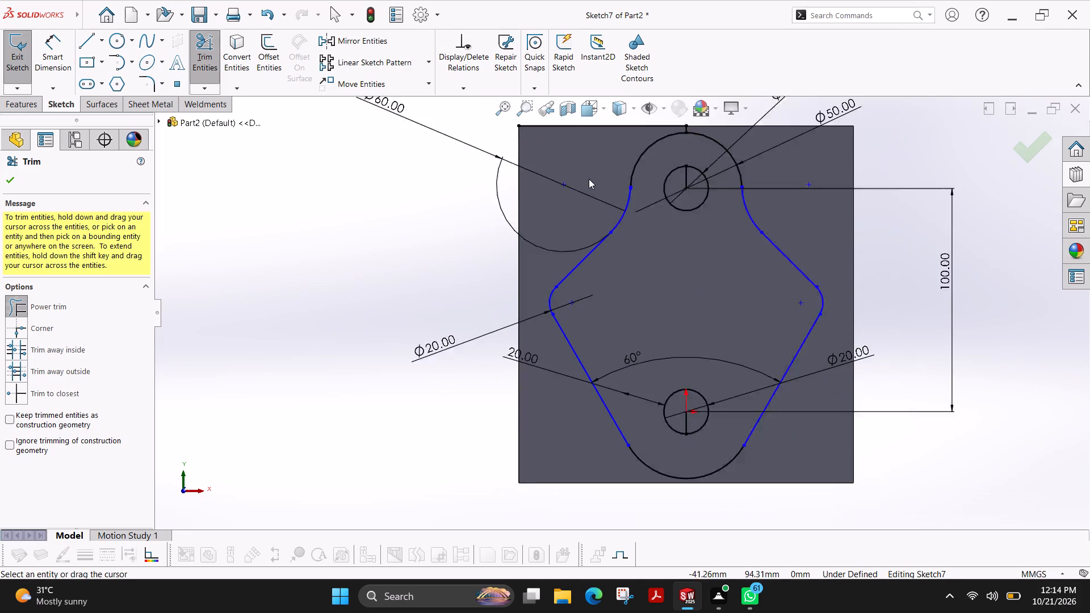
scroll(636, 184, "down", 4)
scroll(797, 193, "down", 3)
left_click_drag(631, 322, 601, 325)
left_click_drag(637, 317, 605, 322)
left_click_drag(644, 167, 608, 164)
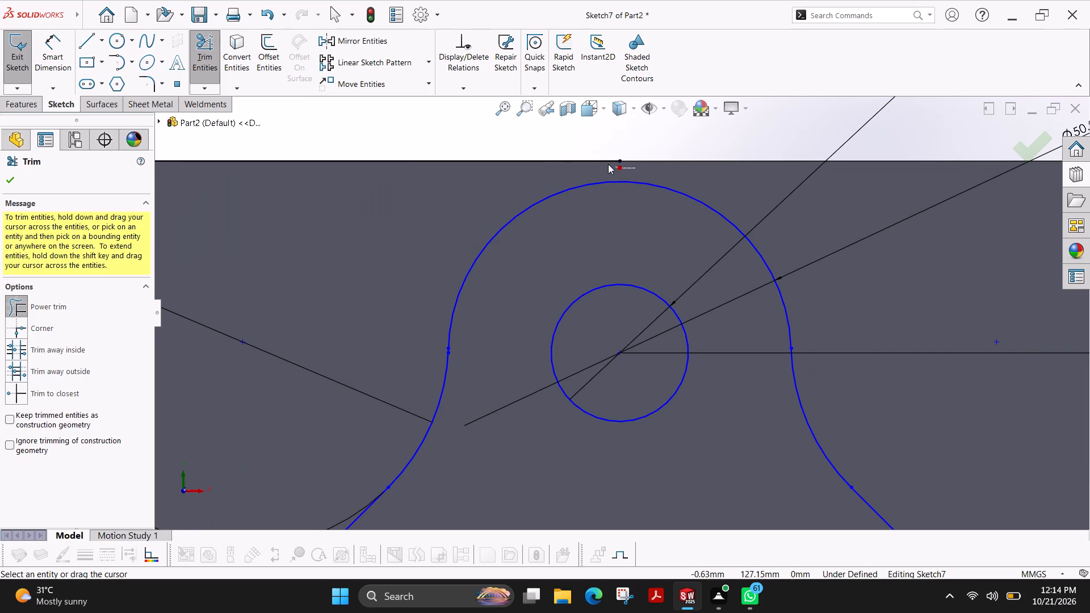
left_click_drag(608, 164, 605, 164)
scroll(605, 163, "up", 1)
left_click_drag(580, 162, 489, 201)
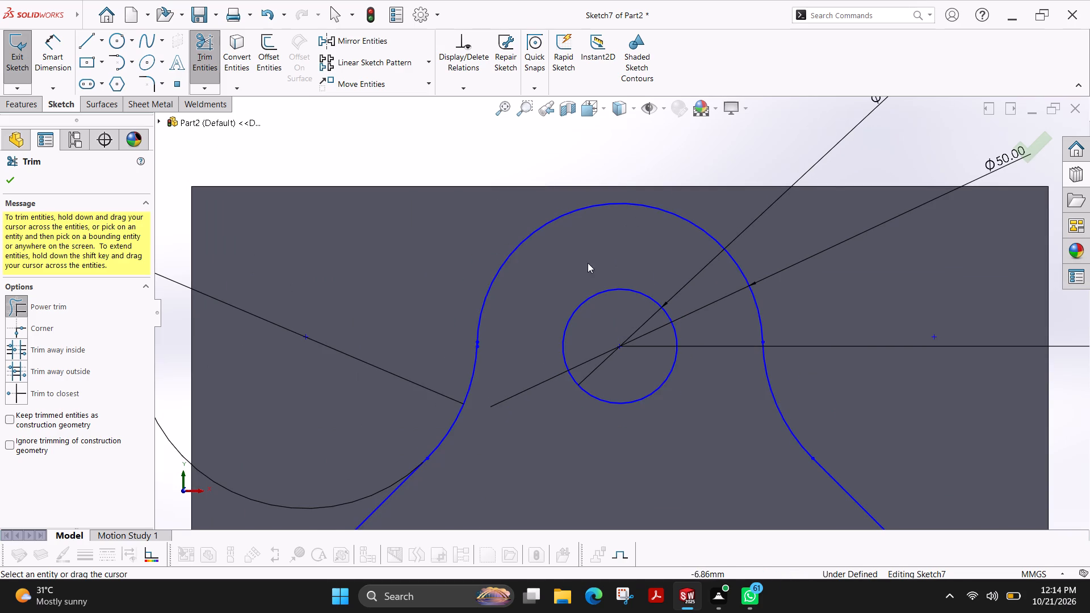
scroll(759, 347, "up", 9)
scroll(708, 393, "down", 2)
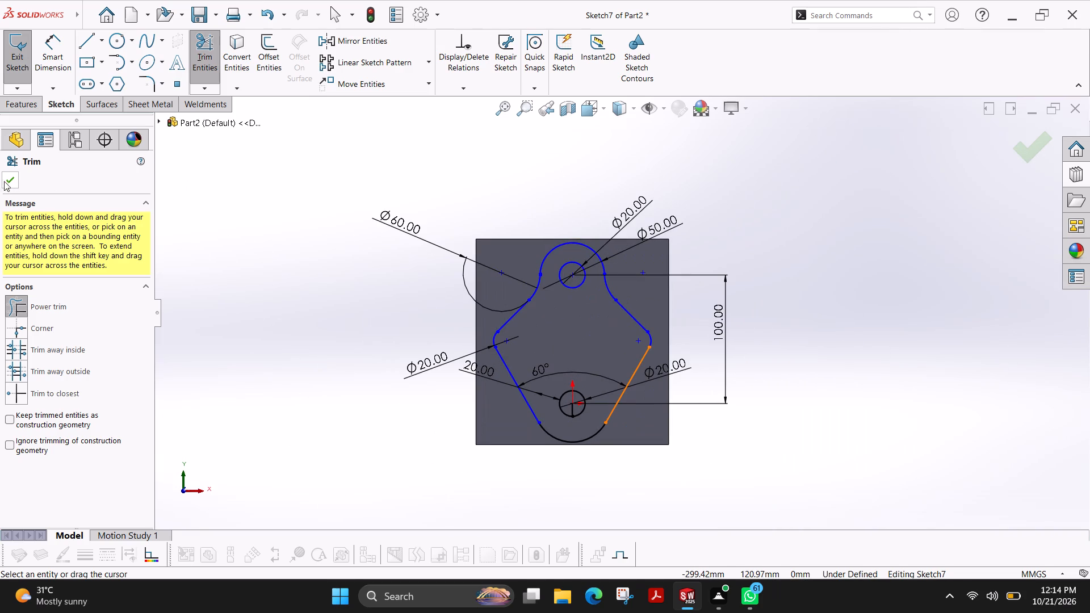
left_click(13, 178)
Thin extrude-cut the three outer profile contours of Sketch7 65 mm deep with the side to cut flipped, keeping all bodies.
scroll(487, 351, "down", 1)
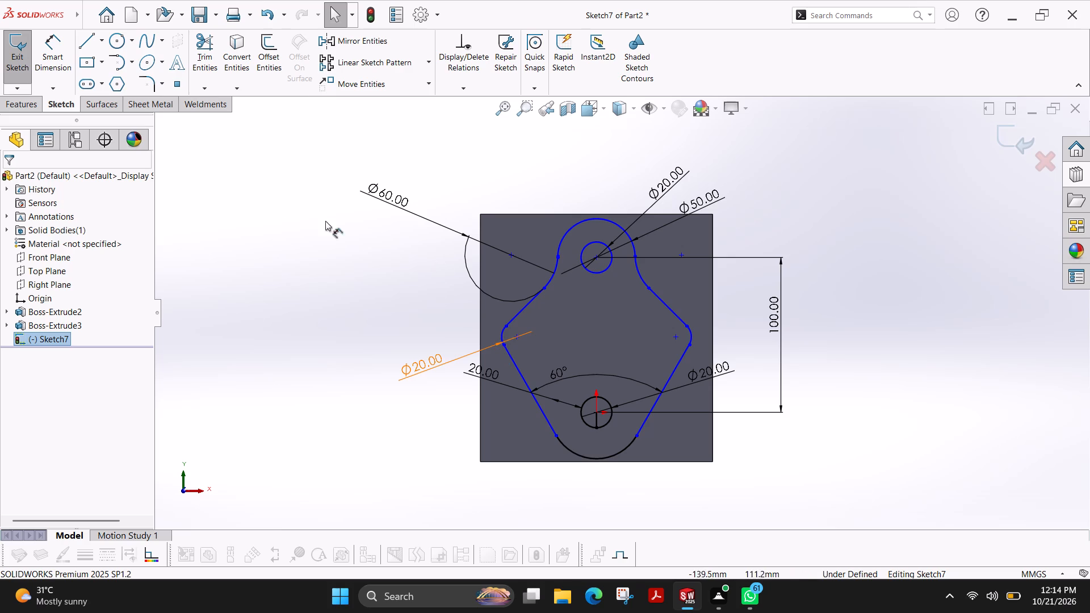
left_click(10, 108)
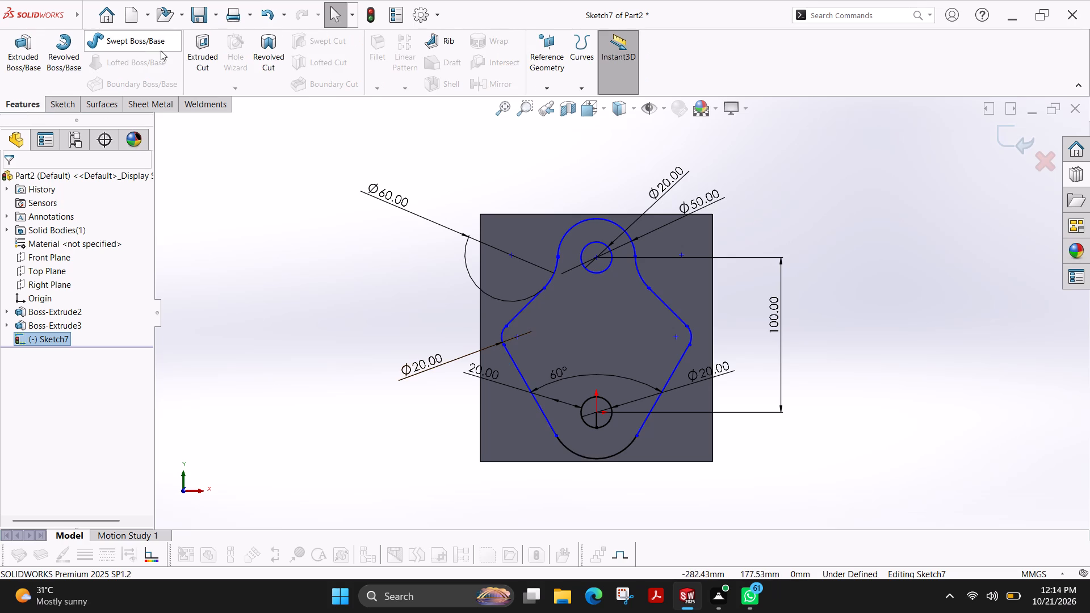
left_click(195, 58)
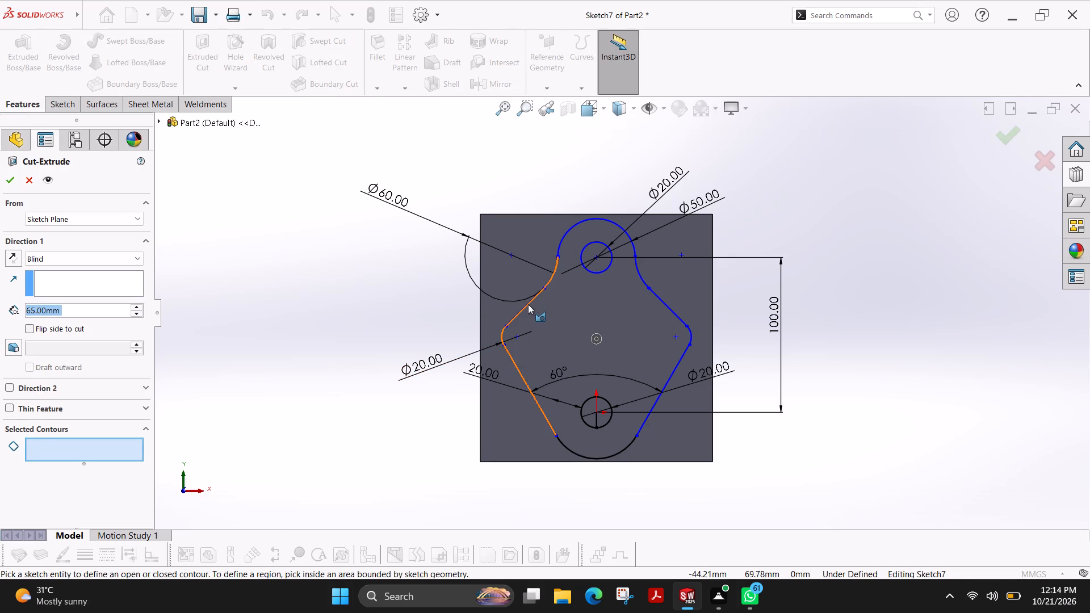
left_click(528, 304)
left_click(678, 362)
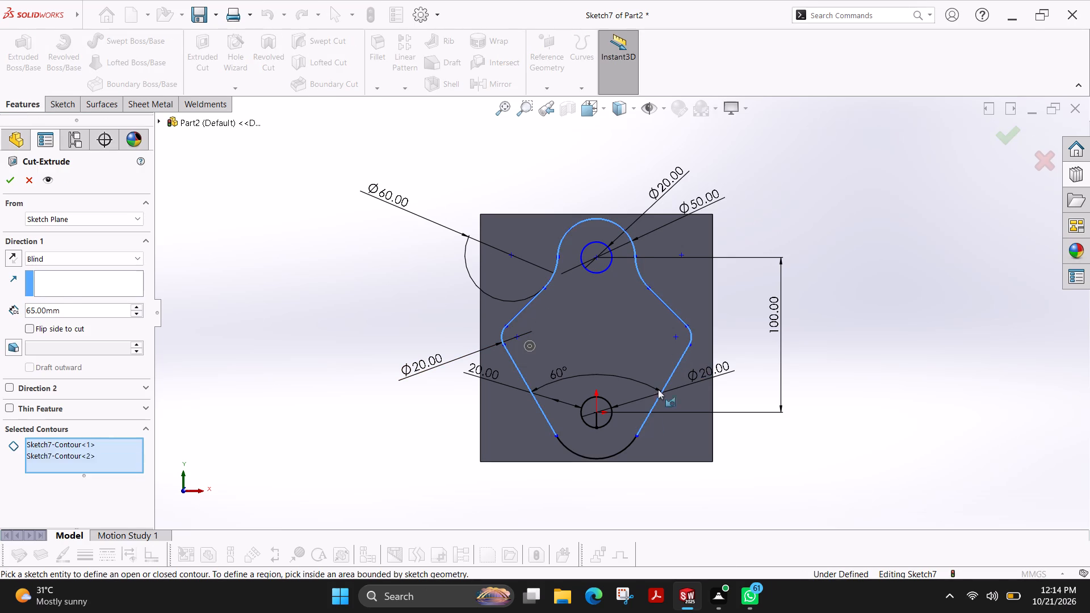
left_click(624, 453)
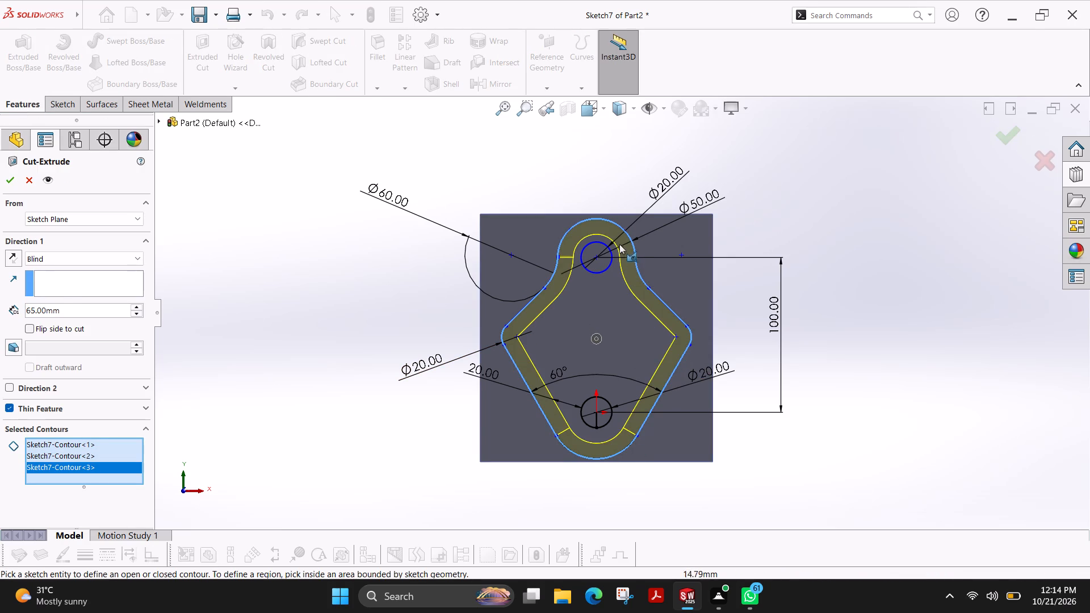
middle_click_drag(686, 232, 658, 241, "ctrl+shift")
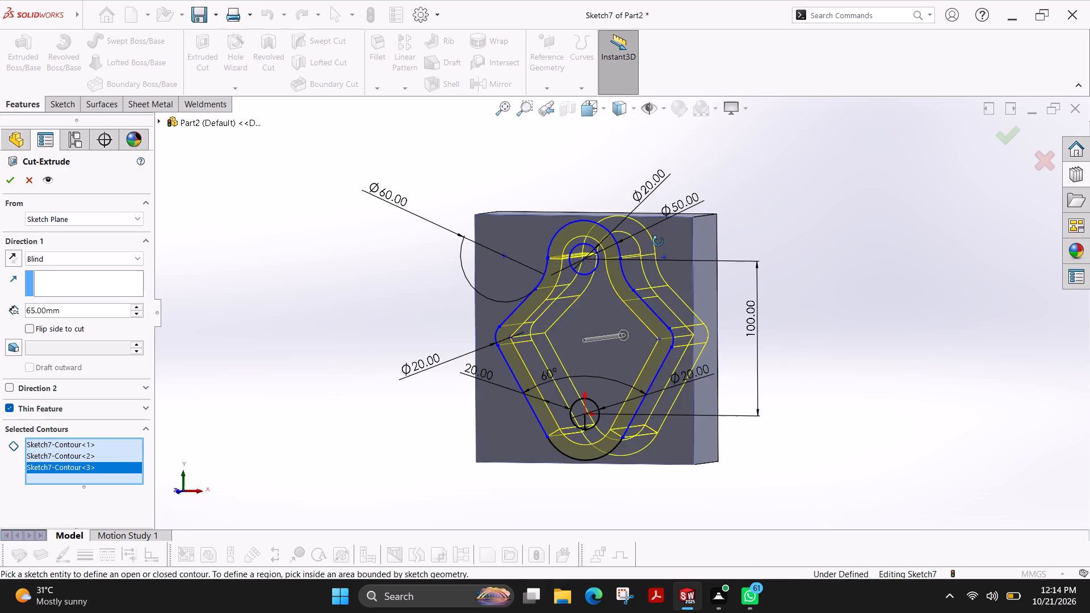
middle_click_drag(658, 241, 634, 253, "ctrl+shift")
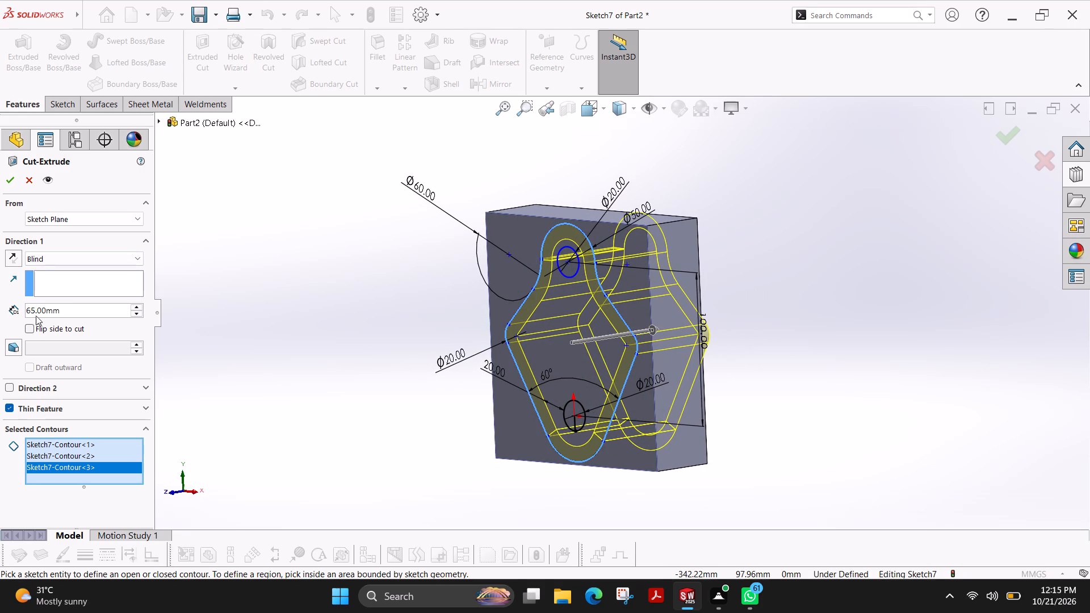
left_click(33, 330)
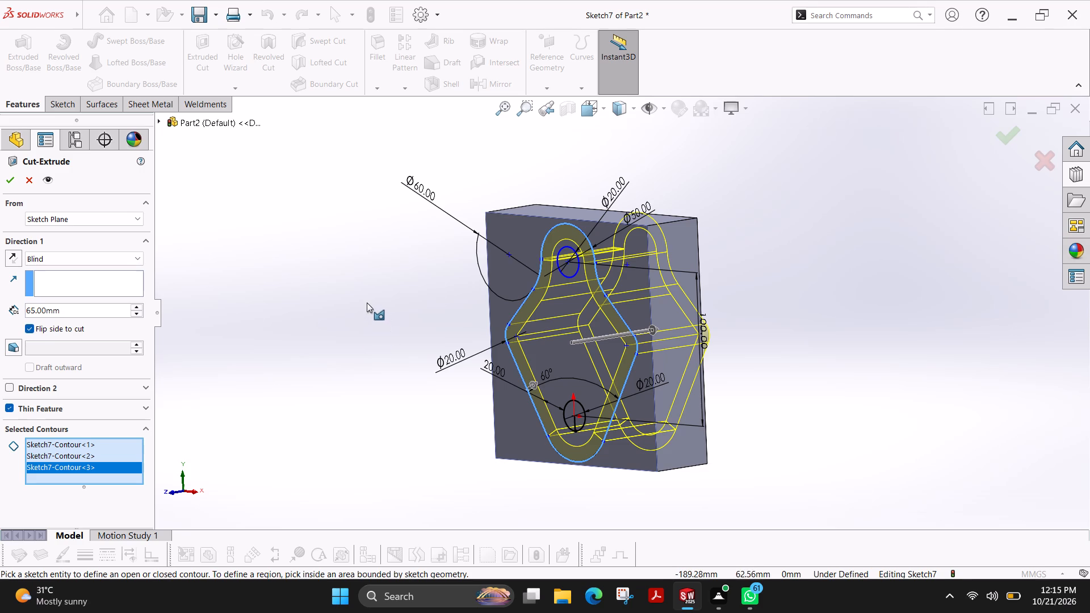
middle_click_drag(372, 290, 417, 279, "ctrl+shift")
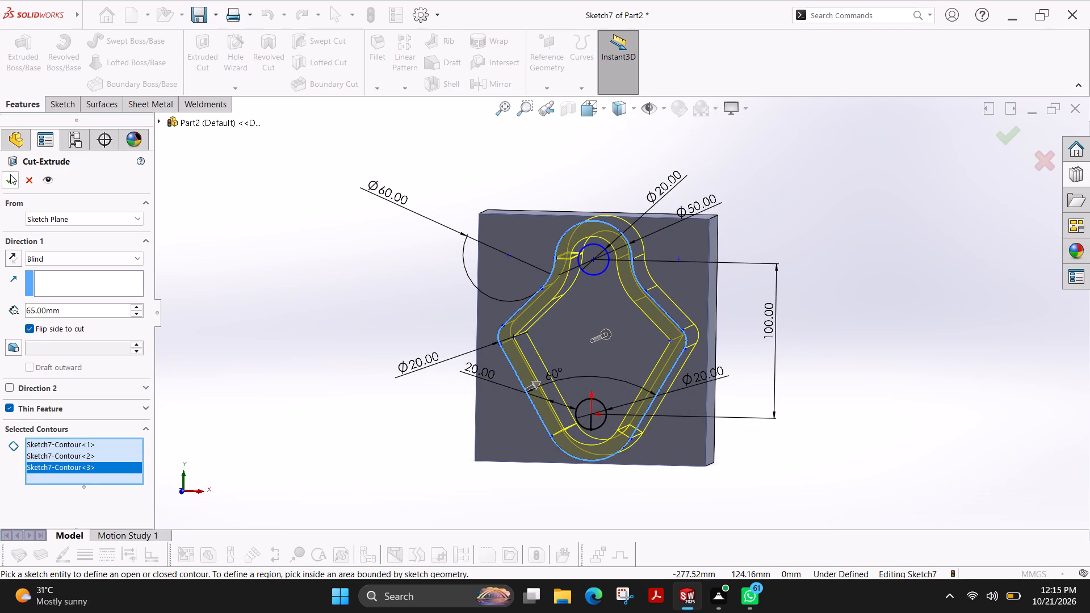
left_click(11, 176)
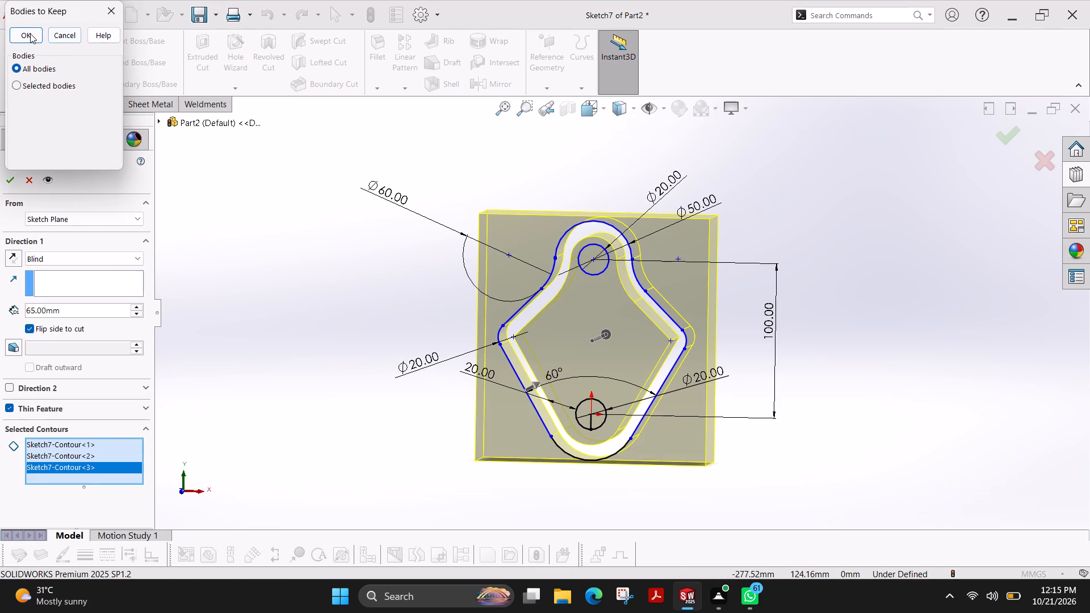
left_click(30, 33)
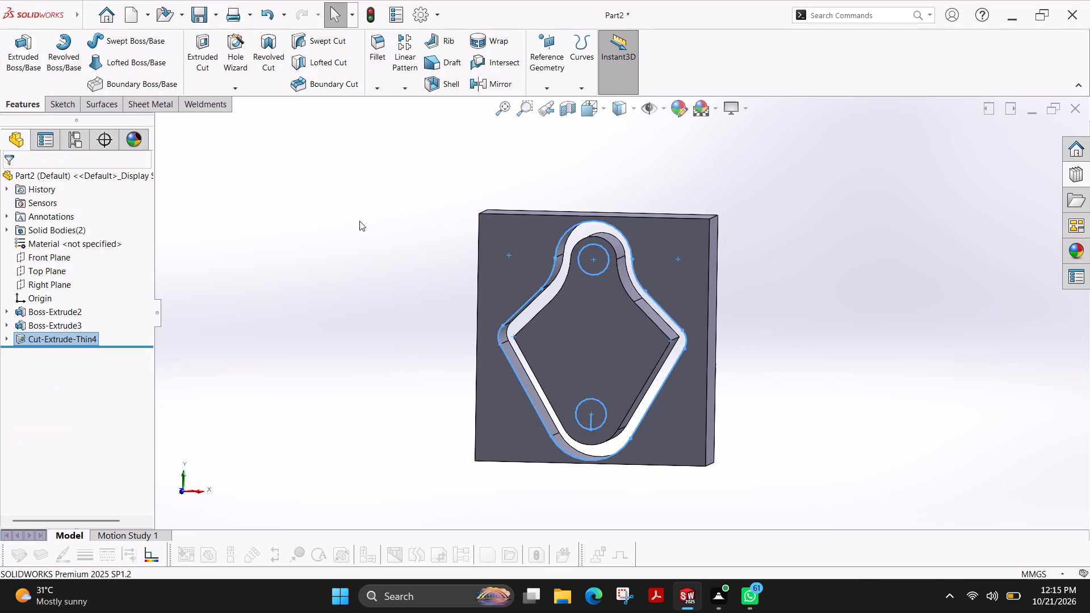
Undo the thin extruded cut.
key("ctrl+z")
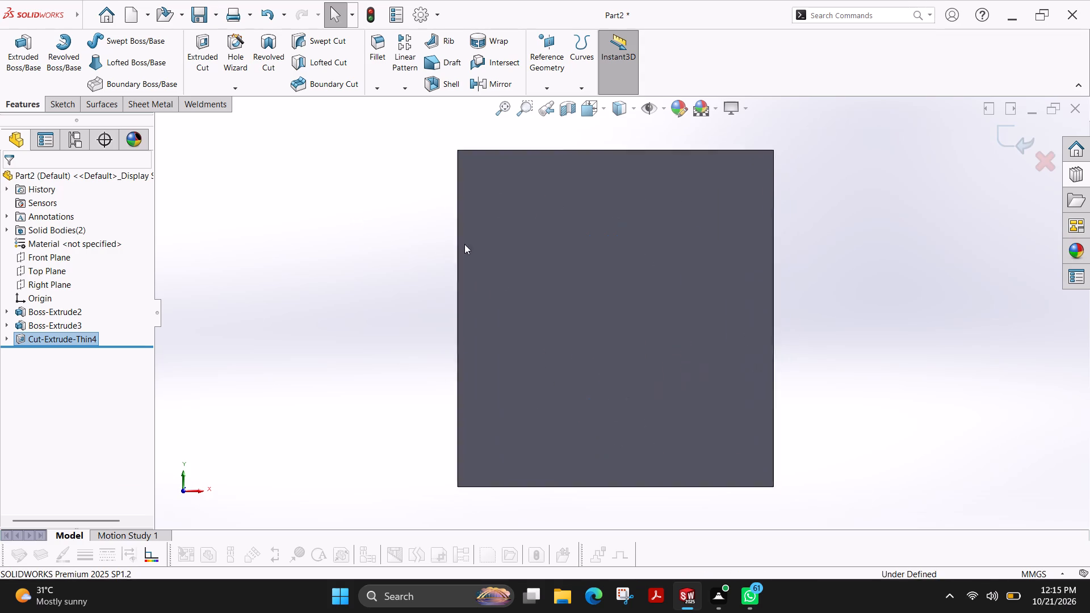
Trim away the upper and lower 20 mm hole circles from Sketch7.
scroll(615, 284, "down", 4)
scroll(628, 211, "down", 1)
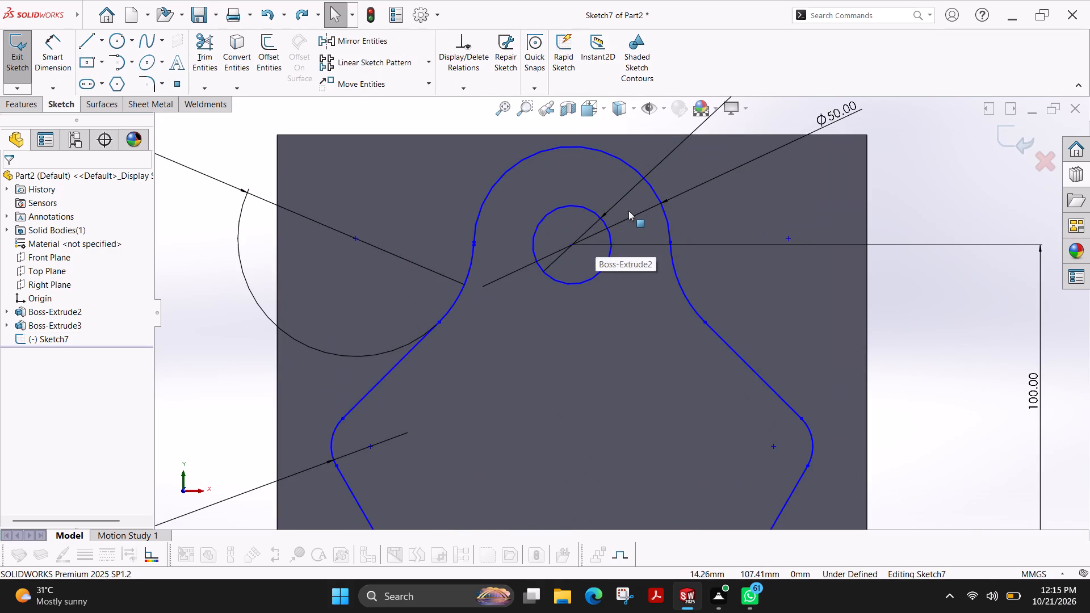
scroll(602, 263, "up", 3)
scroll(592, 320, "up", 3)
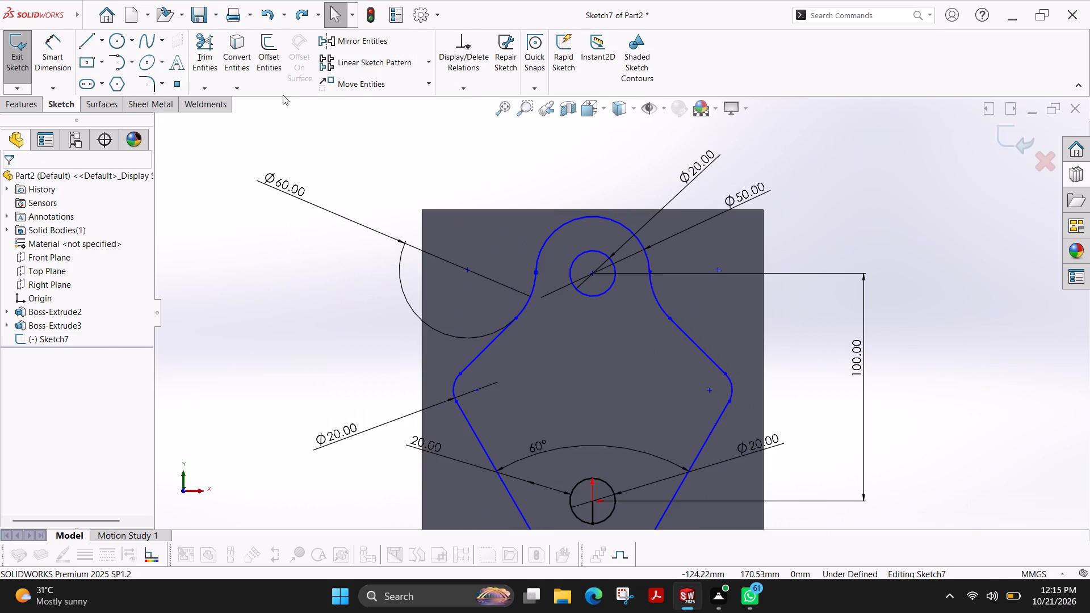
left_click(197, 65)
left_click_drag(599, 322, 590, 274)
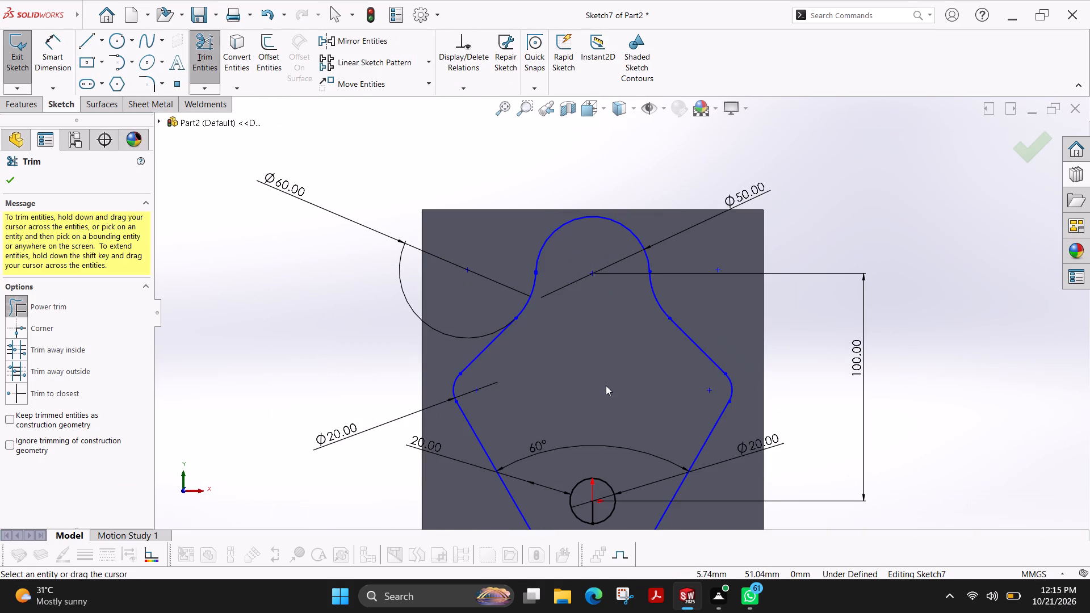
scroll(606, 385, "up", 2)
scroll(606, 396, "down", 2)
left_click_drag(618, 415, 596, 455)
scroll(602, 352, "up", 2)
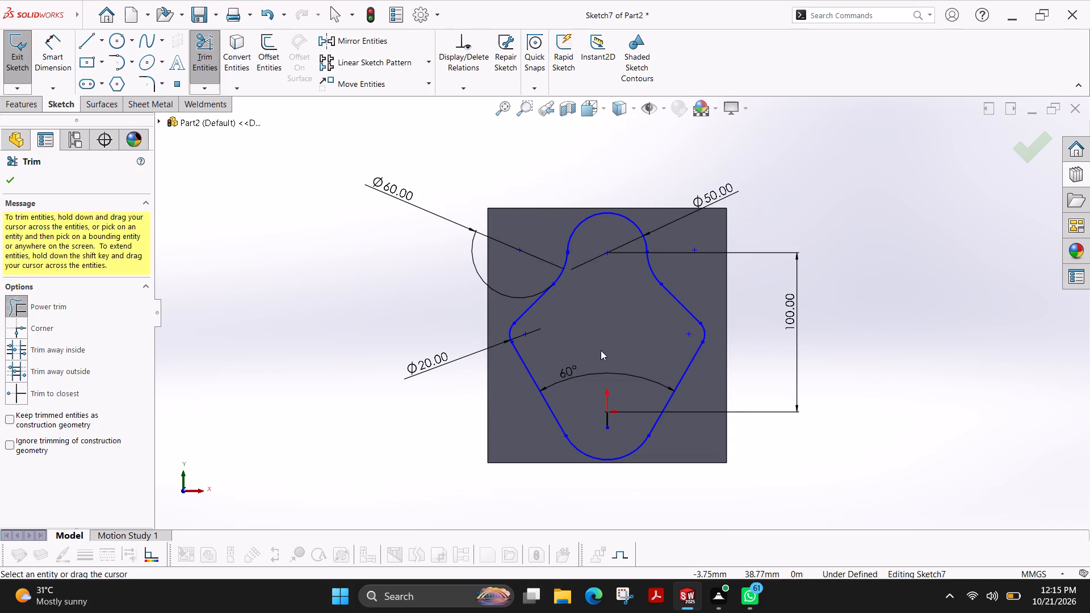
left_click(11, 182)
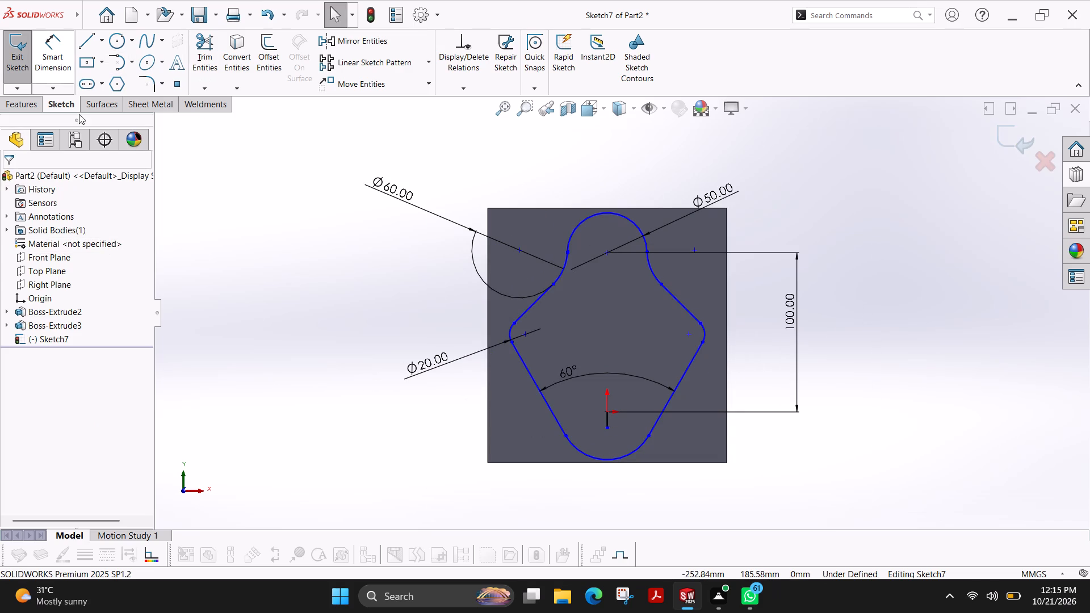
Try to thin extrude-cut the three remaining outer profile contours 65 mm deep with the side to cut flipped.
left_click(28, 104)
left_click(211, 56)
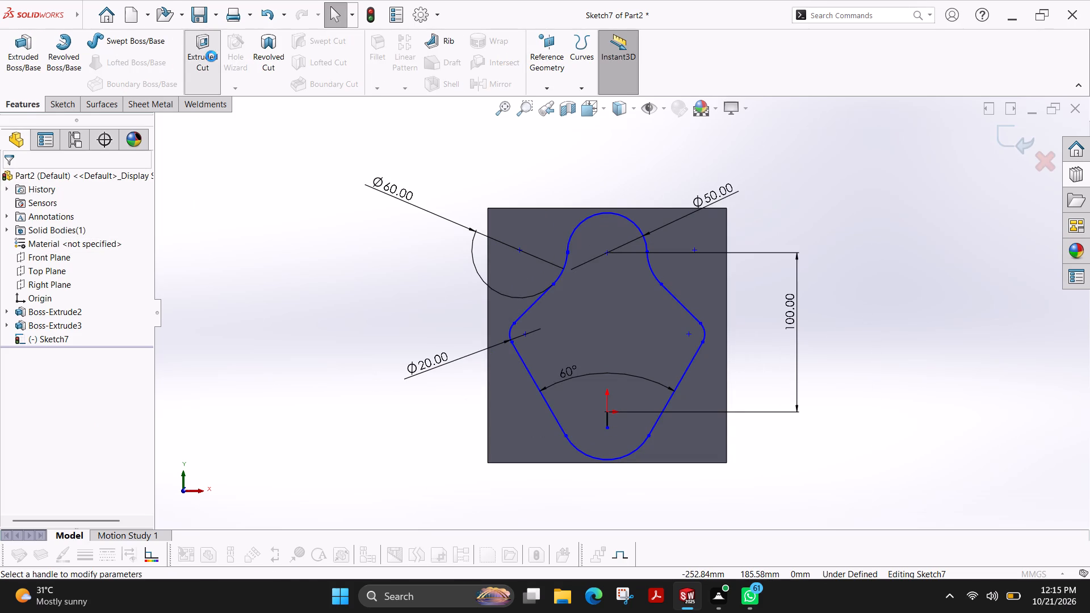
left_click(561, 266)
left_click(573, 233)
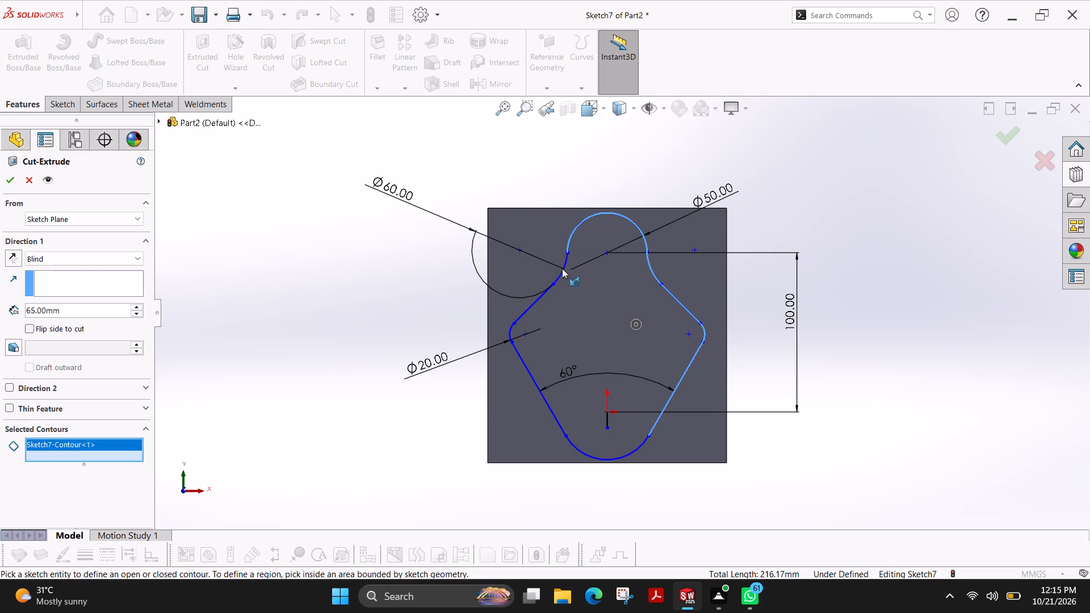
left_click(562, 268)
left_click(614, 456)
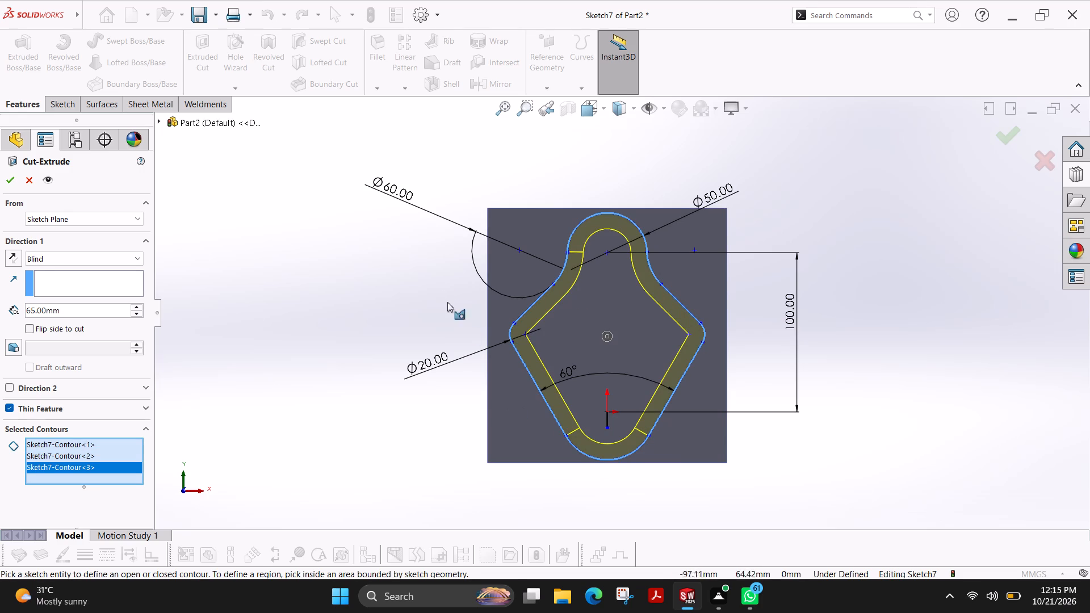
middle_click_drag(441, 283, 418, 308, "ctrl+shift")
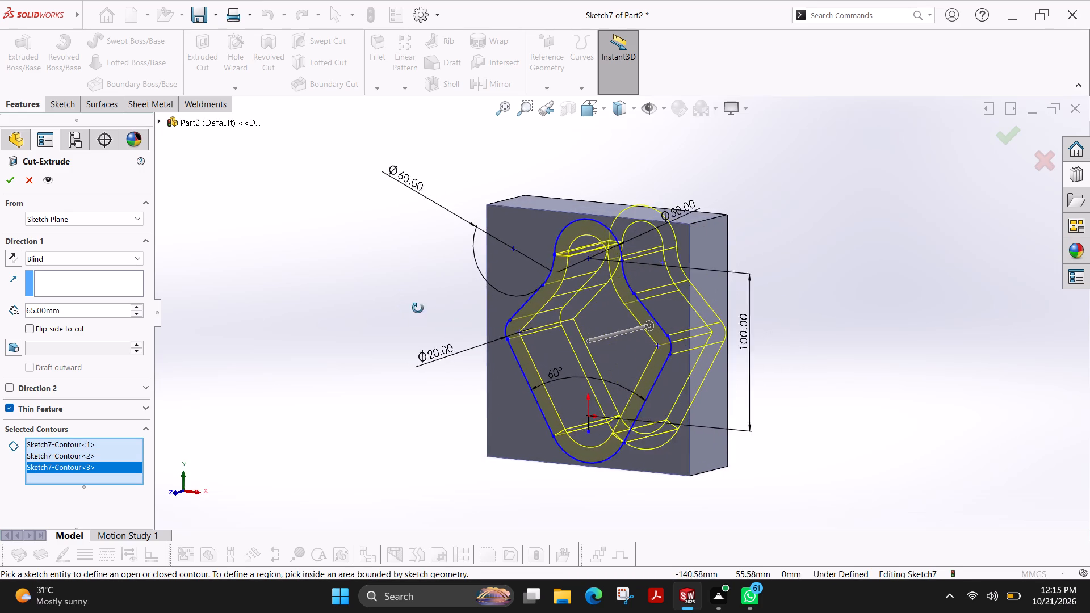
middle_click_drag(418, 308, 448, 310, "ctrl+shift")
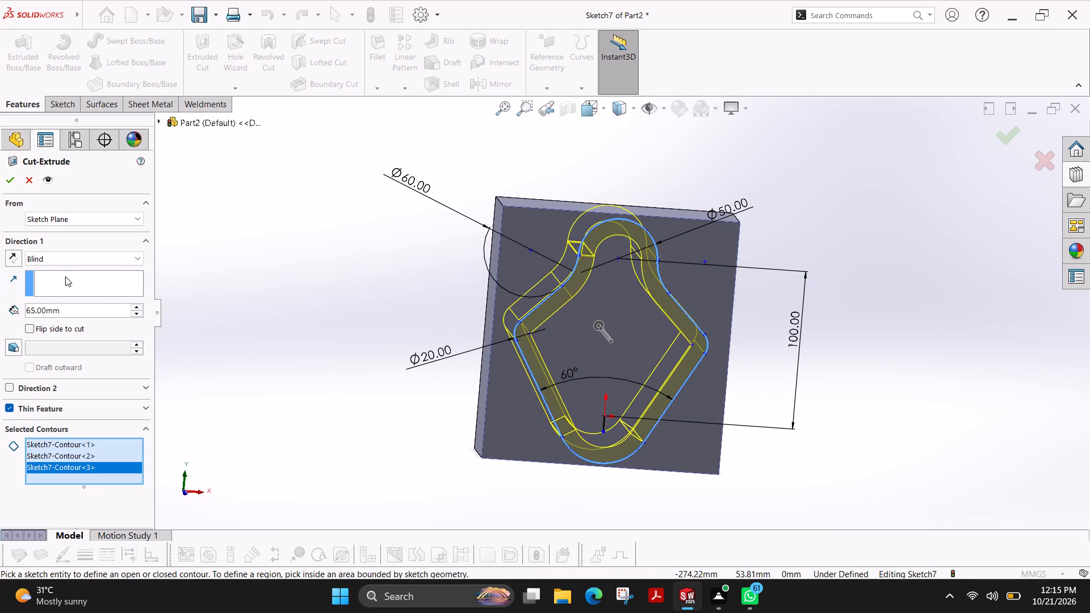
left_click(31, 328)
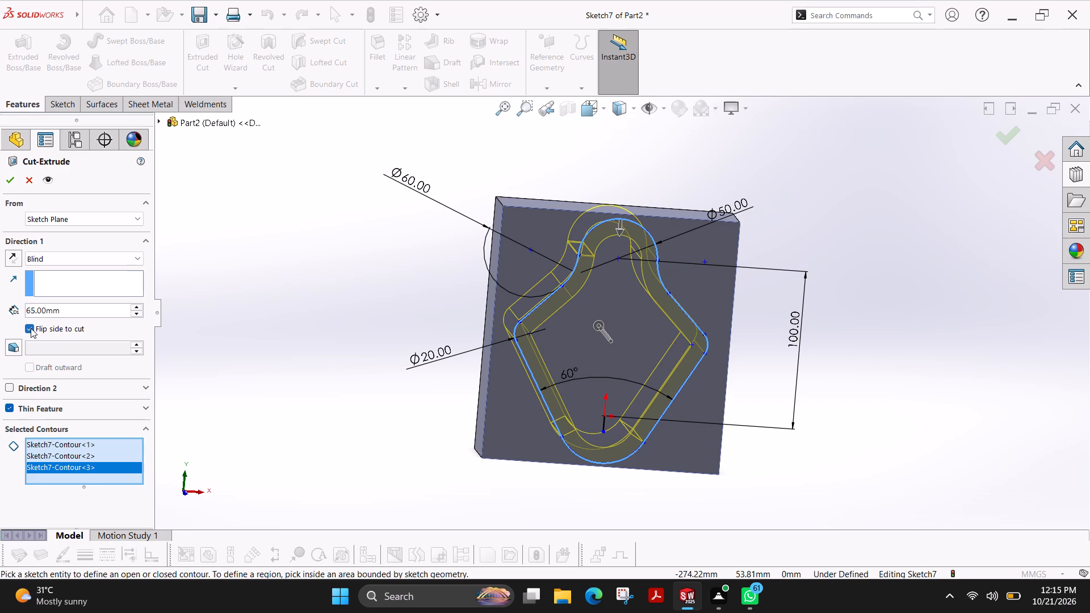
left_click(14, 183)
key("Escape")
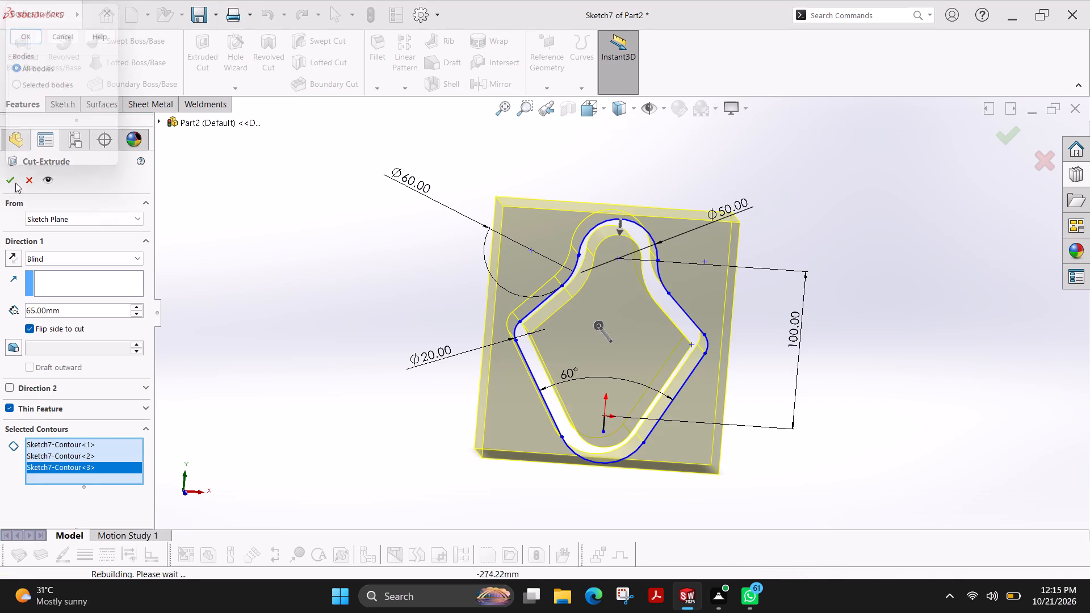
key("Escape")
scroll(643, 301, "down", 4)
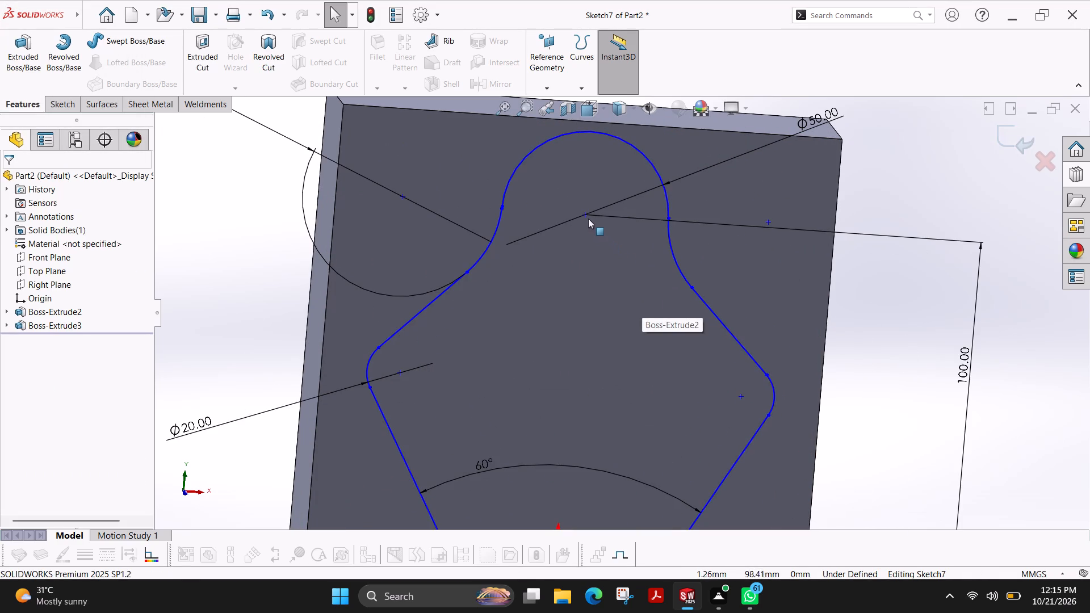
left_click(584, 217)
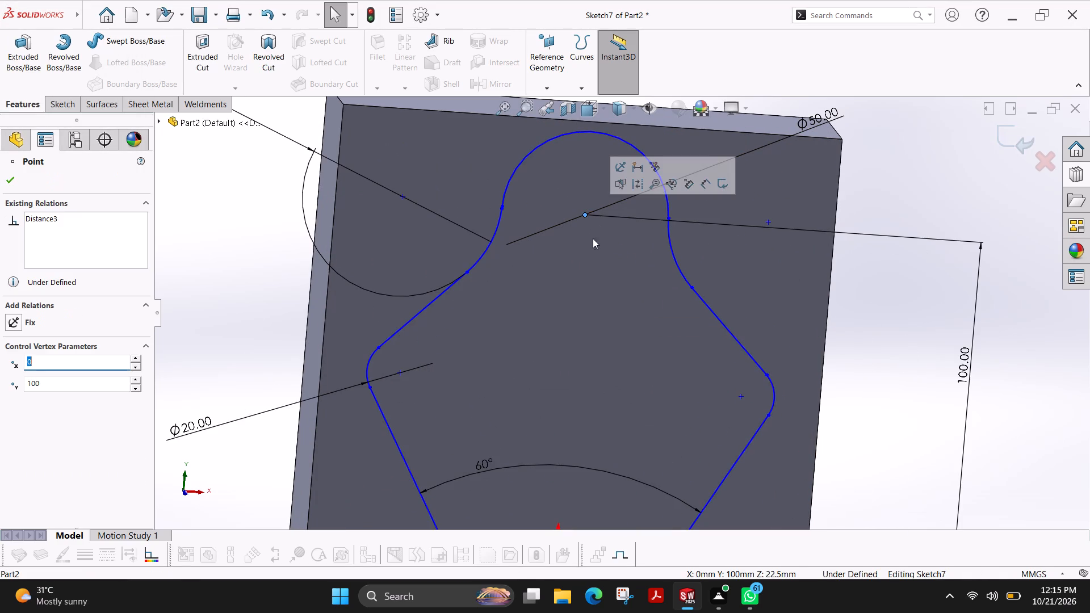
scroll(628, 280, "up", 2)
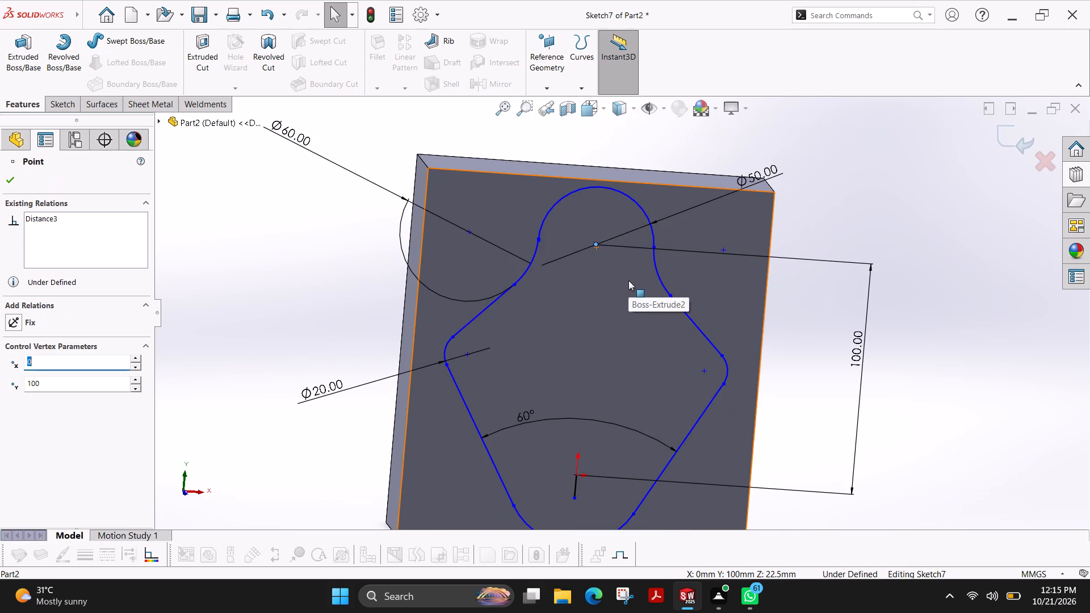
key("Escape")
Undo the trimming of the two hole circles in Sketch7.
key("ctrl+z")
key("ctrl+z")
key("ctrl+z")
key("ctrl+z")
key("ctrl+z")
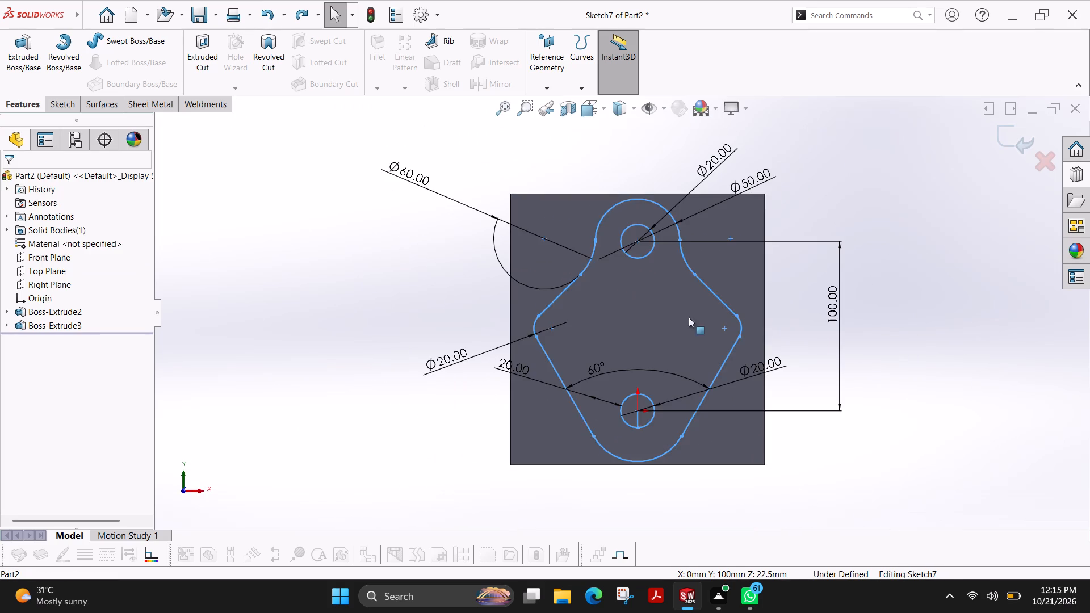
Undo the trims of Sketch7's vertical and outline lines and the deletion of Cut-Extrude2.
key("ctrl+z")
key("ctrl+z")
key("ctrl+z")
key("ctrl+z")
key("ctrl+z")
key("ctrl+z")
key("ctrl+z")
key("ctrl+z")
key("ctrl+z")
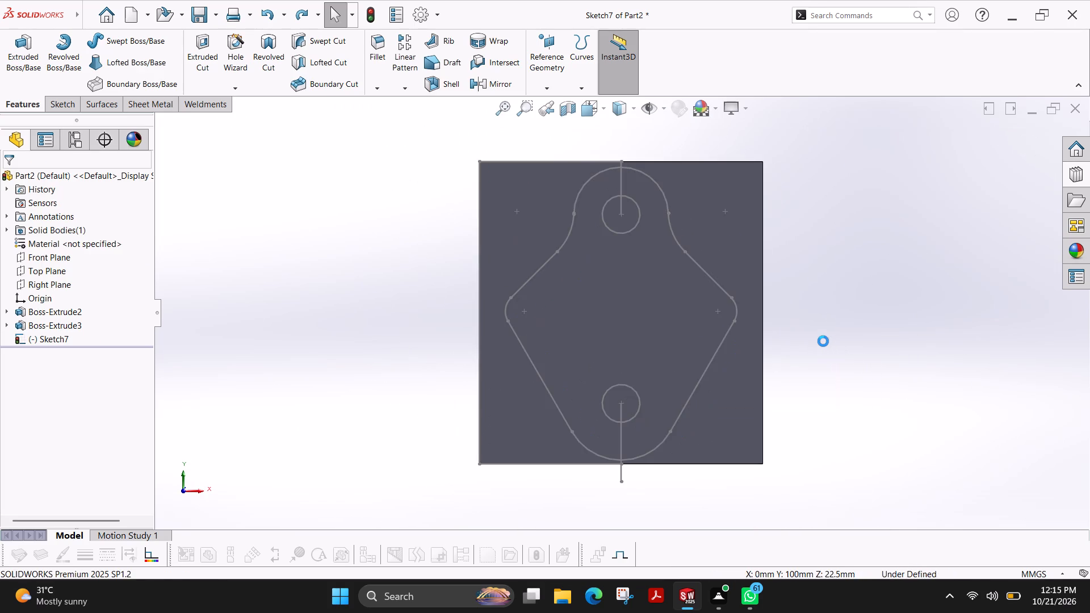
key("ctrl+z")
key("ctrl+z")
key("ctrl+z")
key("ctrl+z")
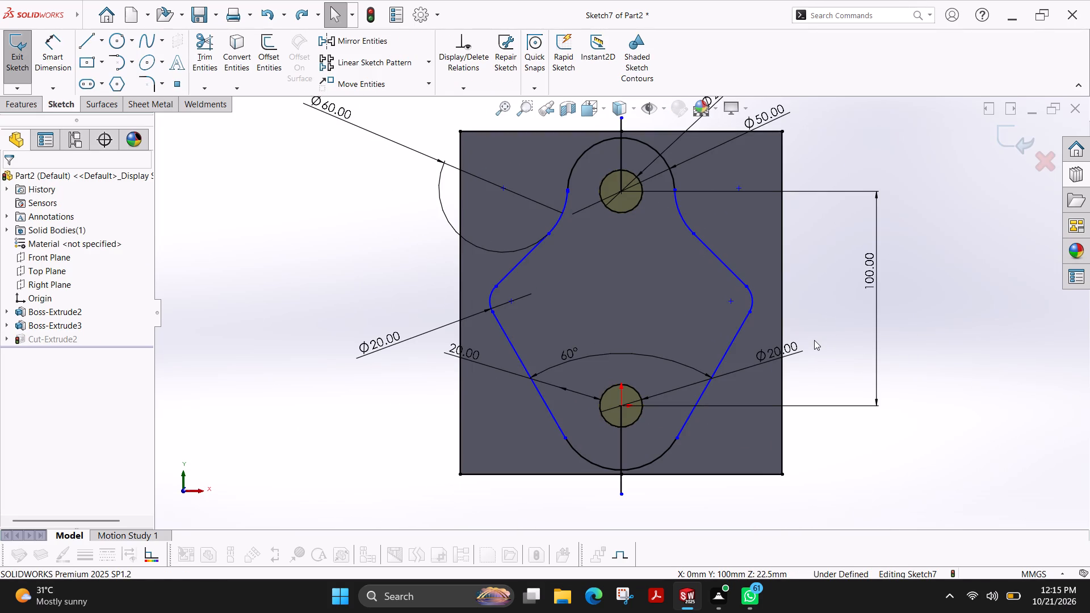
Undo the addition of the block outline and the vertical lines through the holes in Sketch7.
key("ctrl+z")
key("ctrl+z")
key("ctrl+z")
key("ctrl+z")
key("ctrl+z")
key("ctrl+z")
key("ctrl+z")
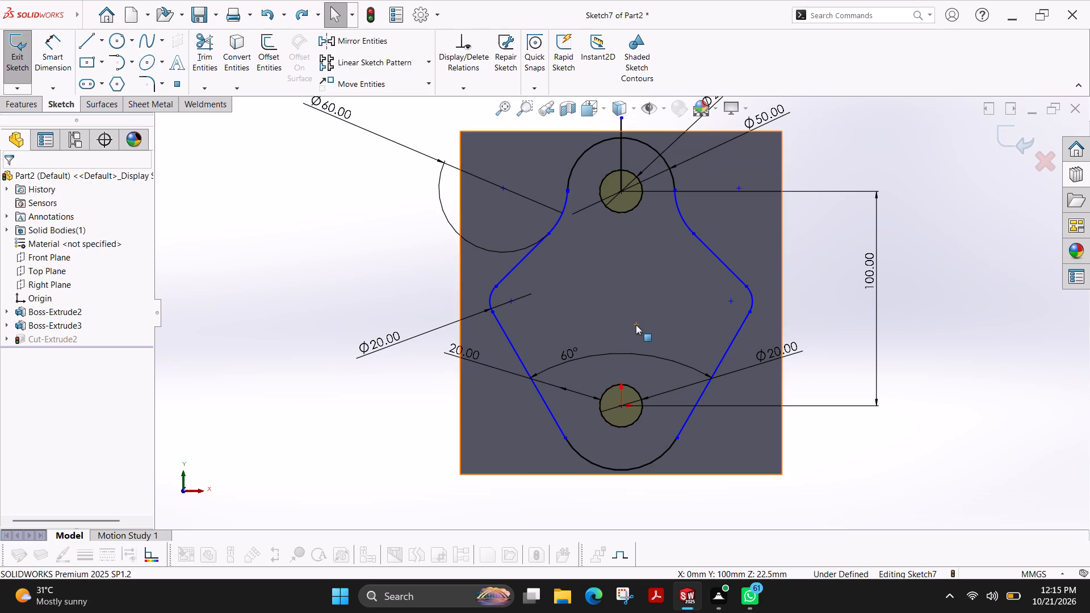
key("ctrl+z")
key("ctrl+z")
key("ctrl+z")
key("ctrl+z")
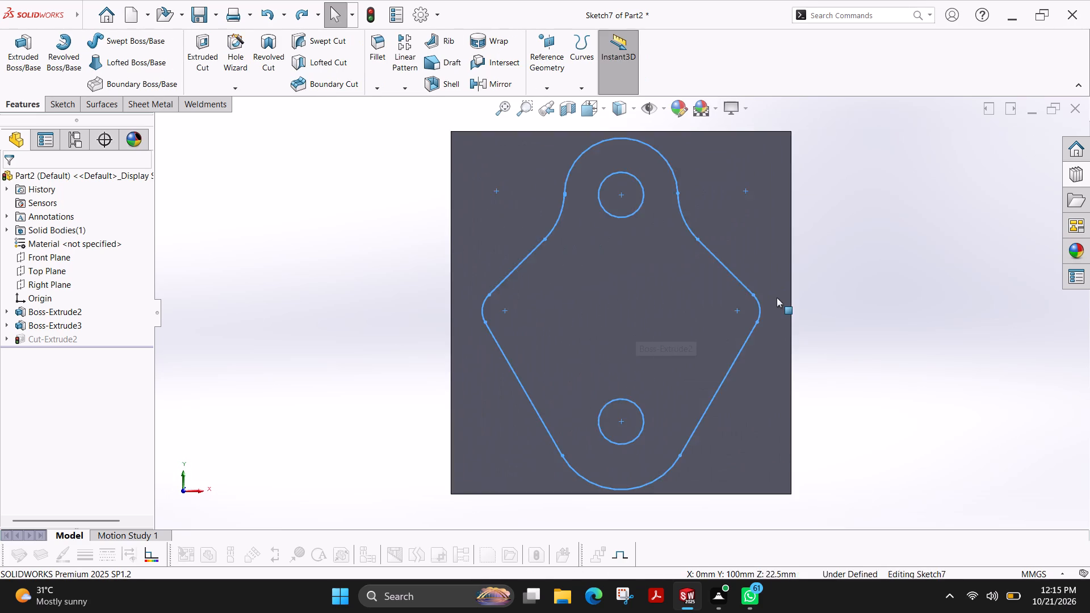
Undo the Sketch7 edits back to before its horizontal and vertical centerlines were removed.
key("ctrl+z")
key("ctrl+z")
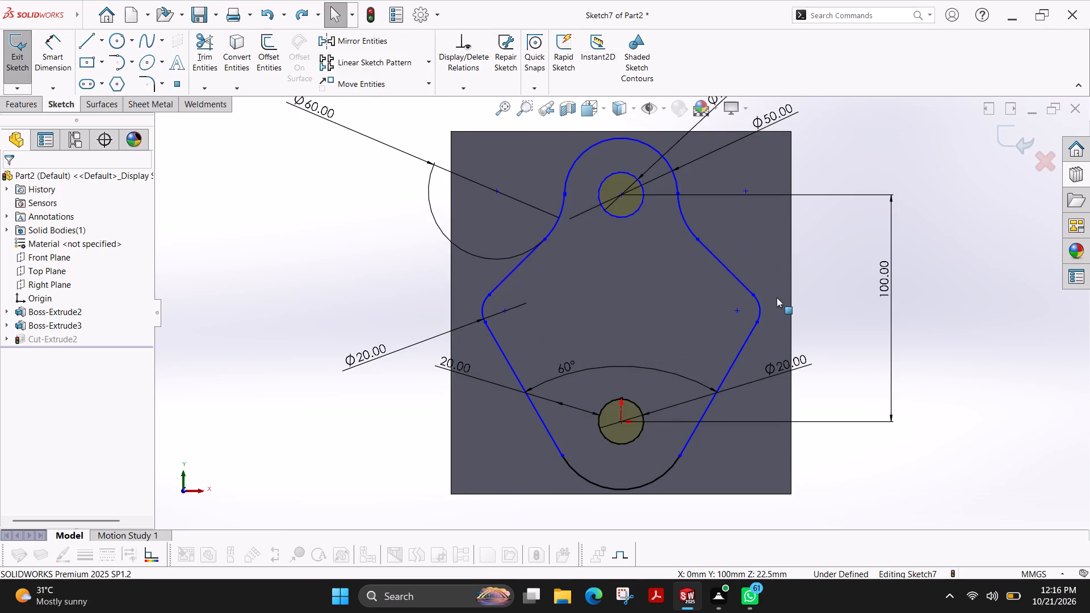
key("ctrl+z")
key("ctrl+z")
key("ctrl+z")
key("ctrl+z")
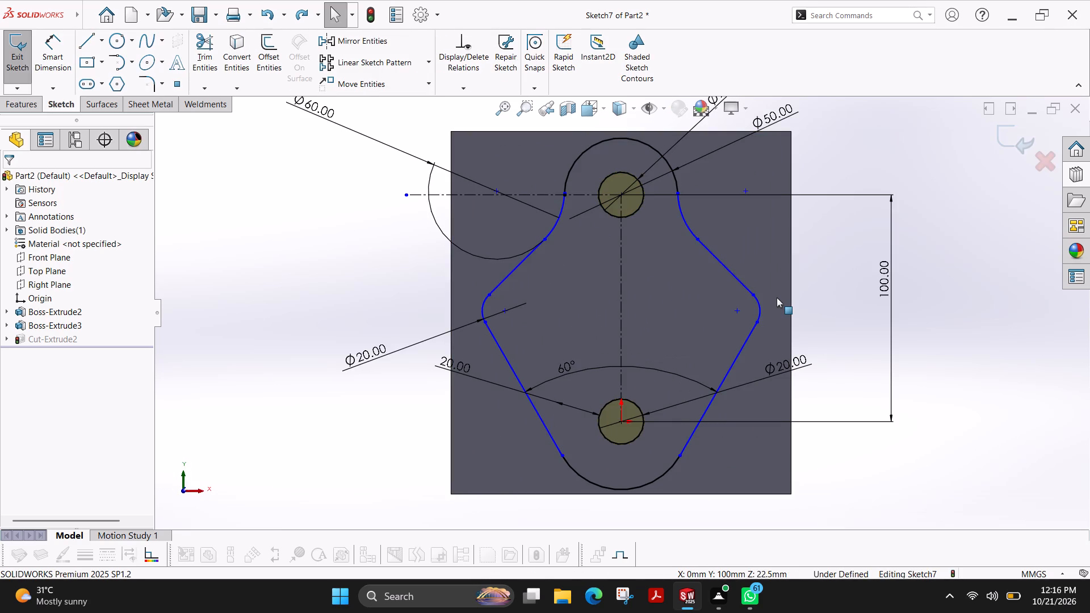
Undo further changes back into the editing of Sketch4 and exit the sketch to check the block.
key("ctrl+z")
key("ctrl+z")
key("ctrl+z")
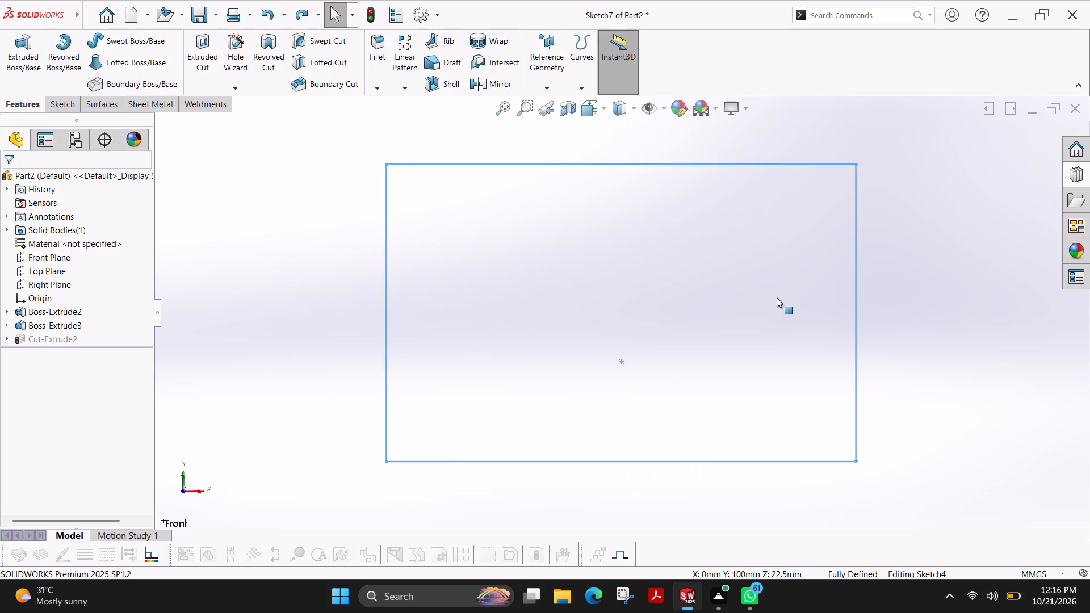
scroll(760, 300, "up", 2)
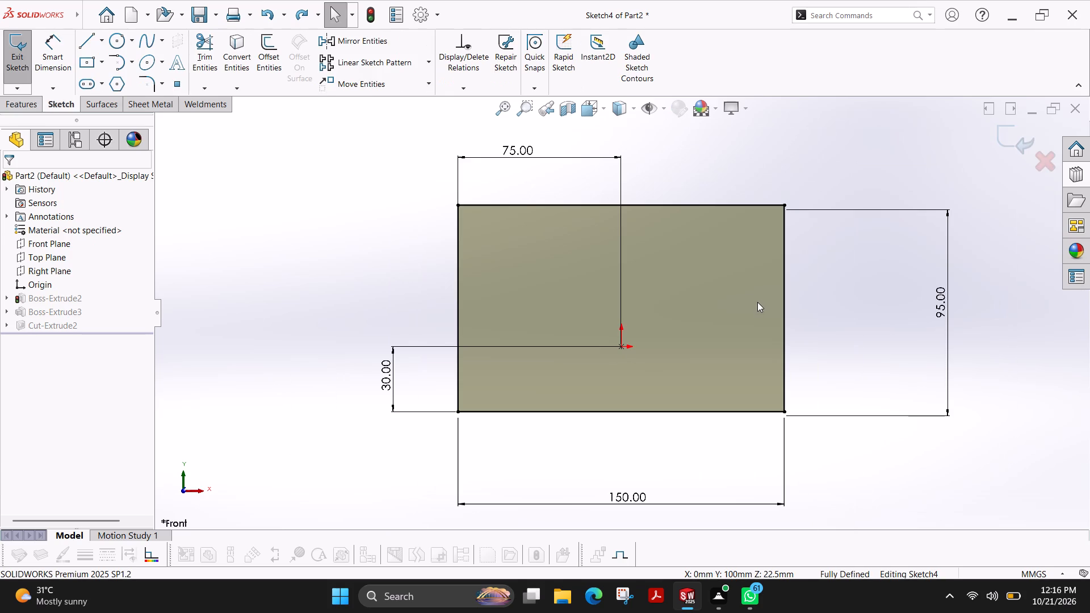
scroll(757, 302, "up", 2)
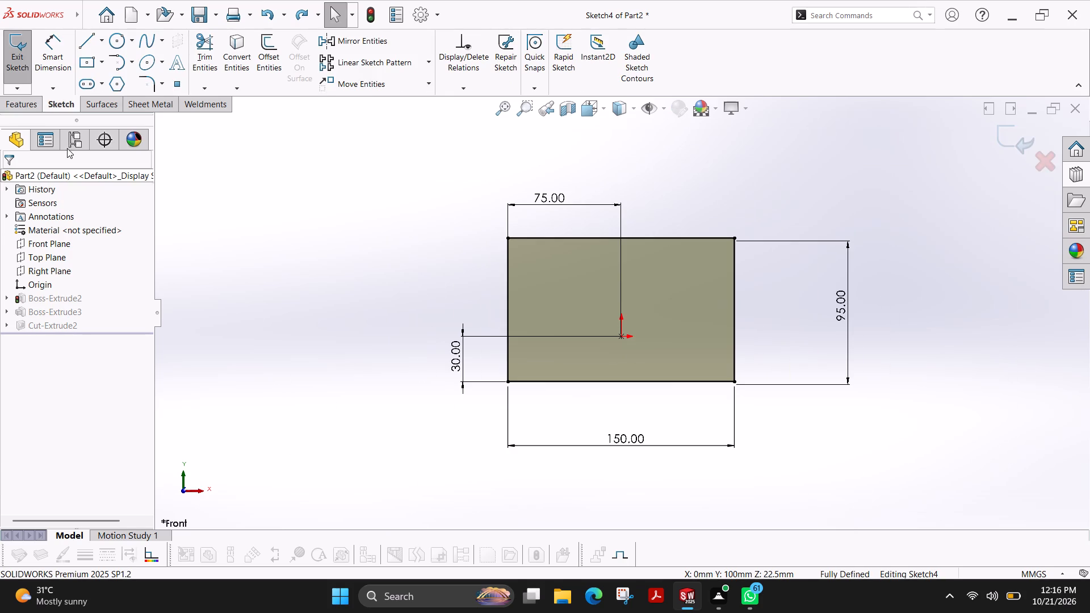
left_click(14, 60)
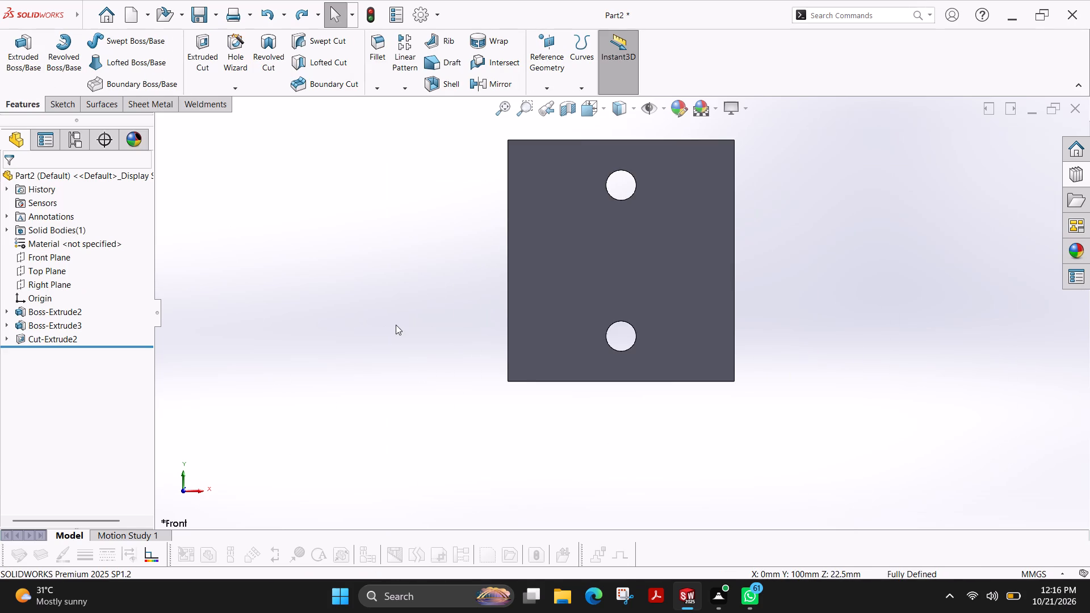
scroll(396, 325, "up", 2)
middle_click_drag(559, 266, 506, 309, "ctrl+shift")
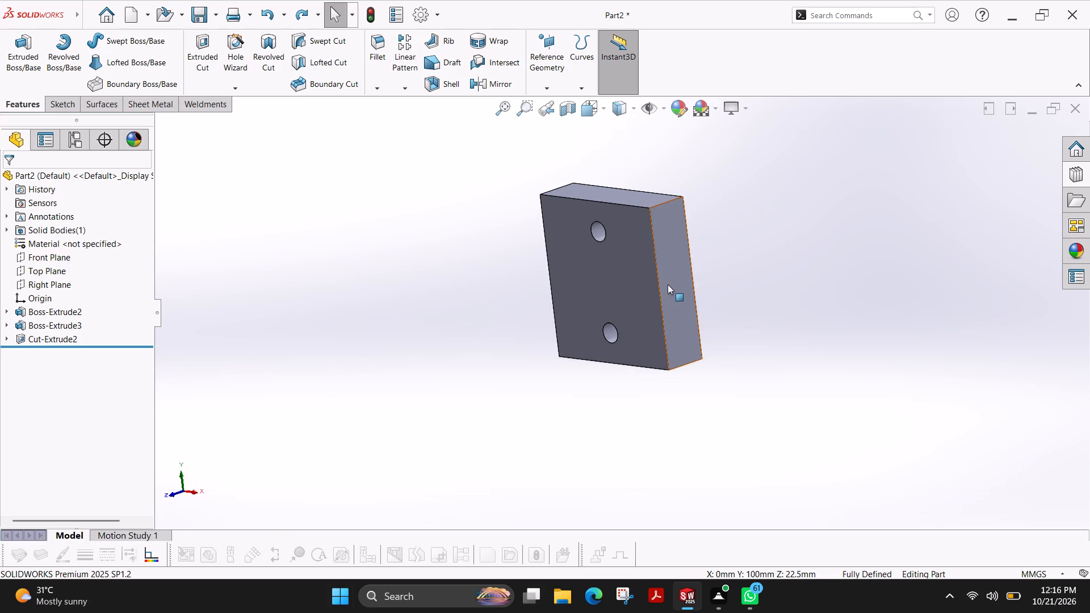
Undo the earlier changes, including Cut-Extrude2, back into the editing of Sketch6, and exit the sketch.
key("ctrl+z")
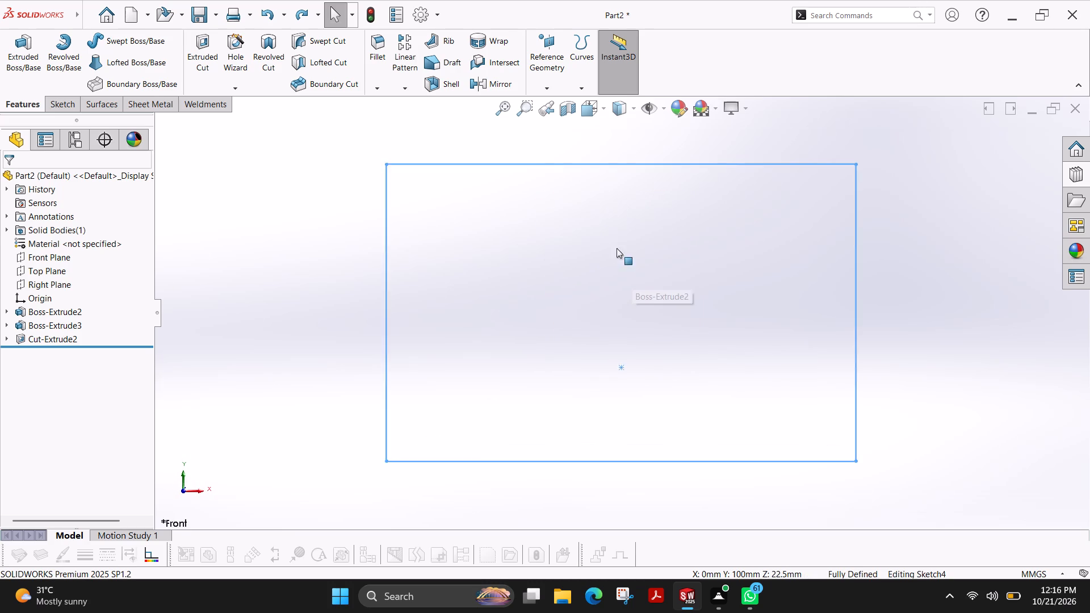
key("ctrl+z")
key("ctrl+z")
key("ctrl+z")
key("ctrl+z")
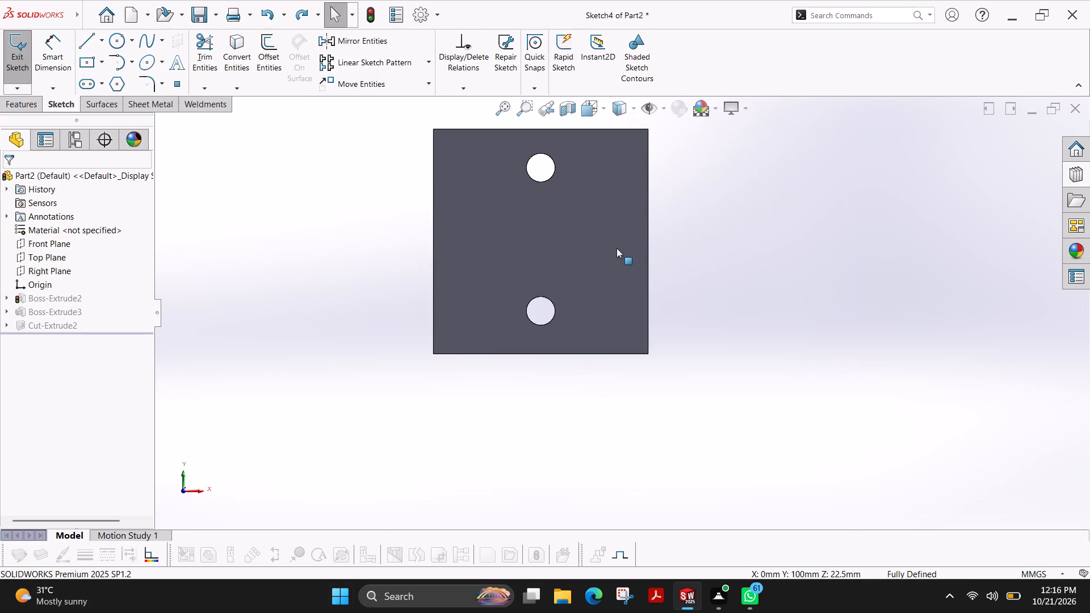
key("ctrl+z")
key("ctrl+z")
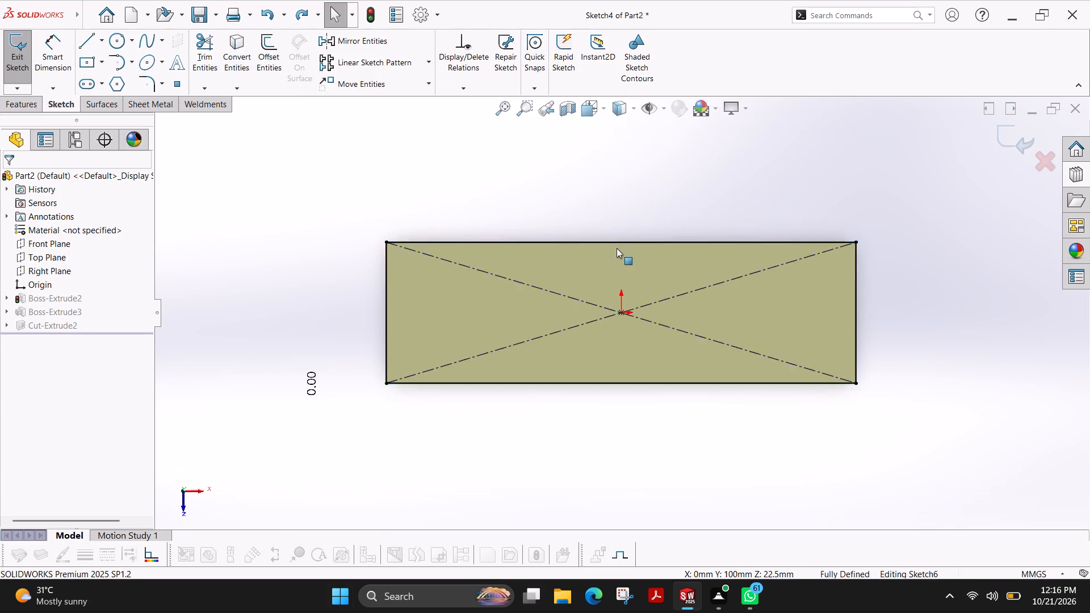
left_click(9, 40)
key("Escape")
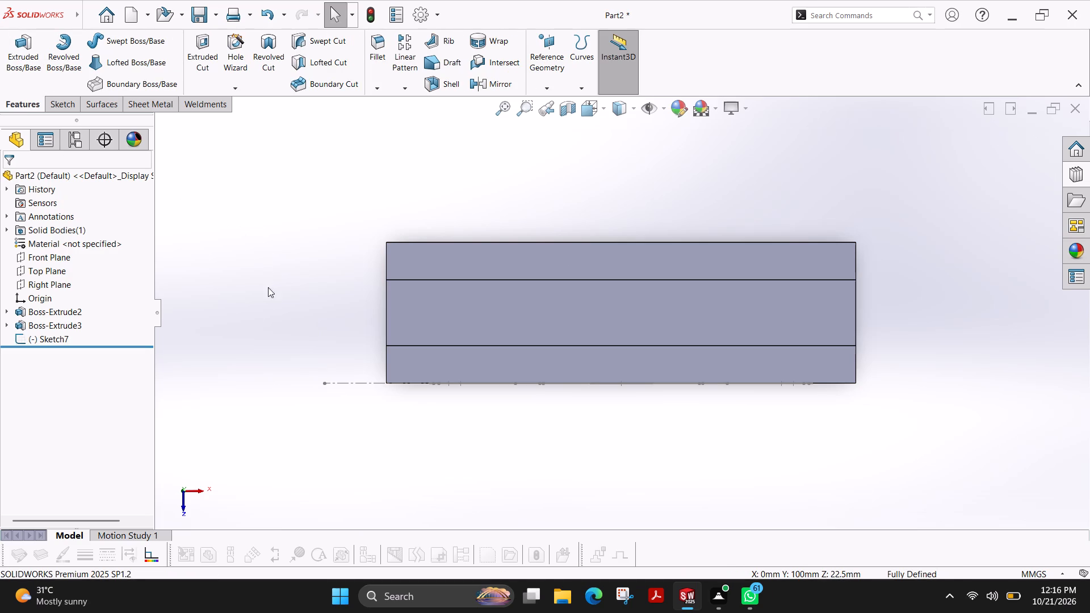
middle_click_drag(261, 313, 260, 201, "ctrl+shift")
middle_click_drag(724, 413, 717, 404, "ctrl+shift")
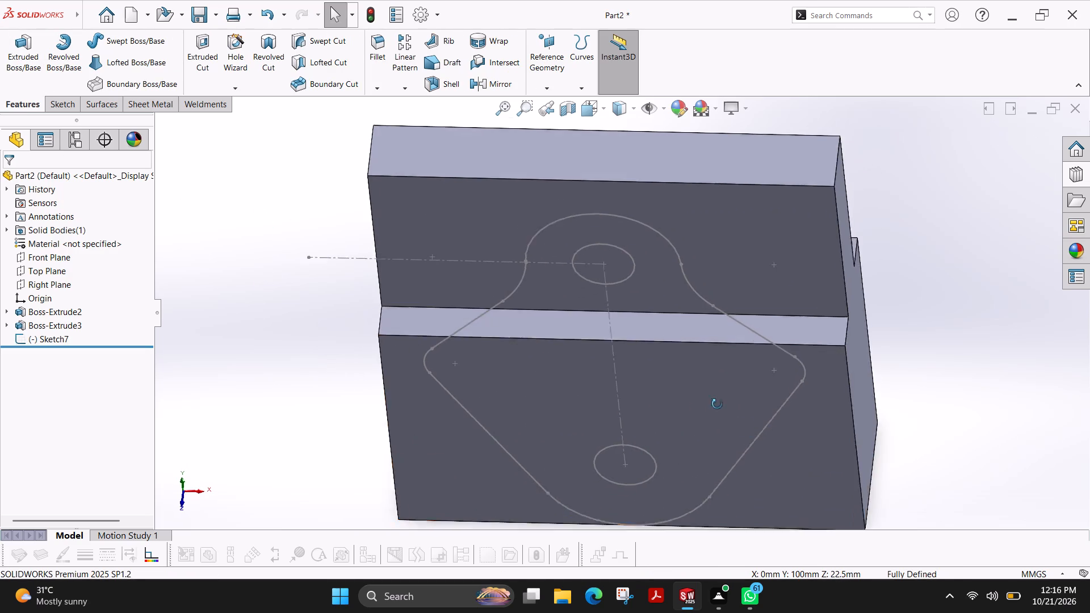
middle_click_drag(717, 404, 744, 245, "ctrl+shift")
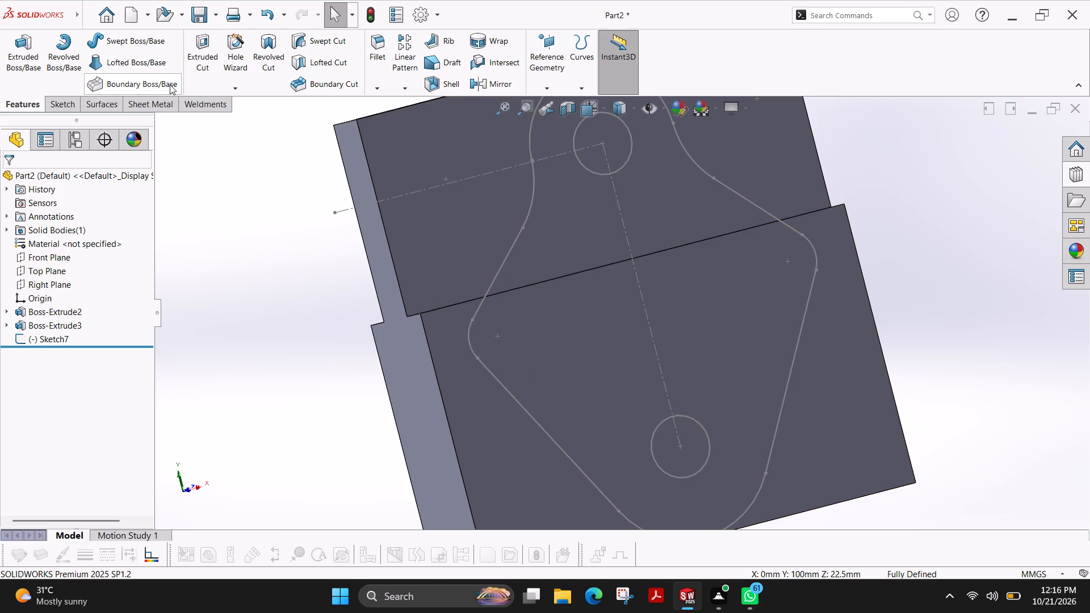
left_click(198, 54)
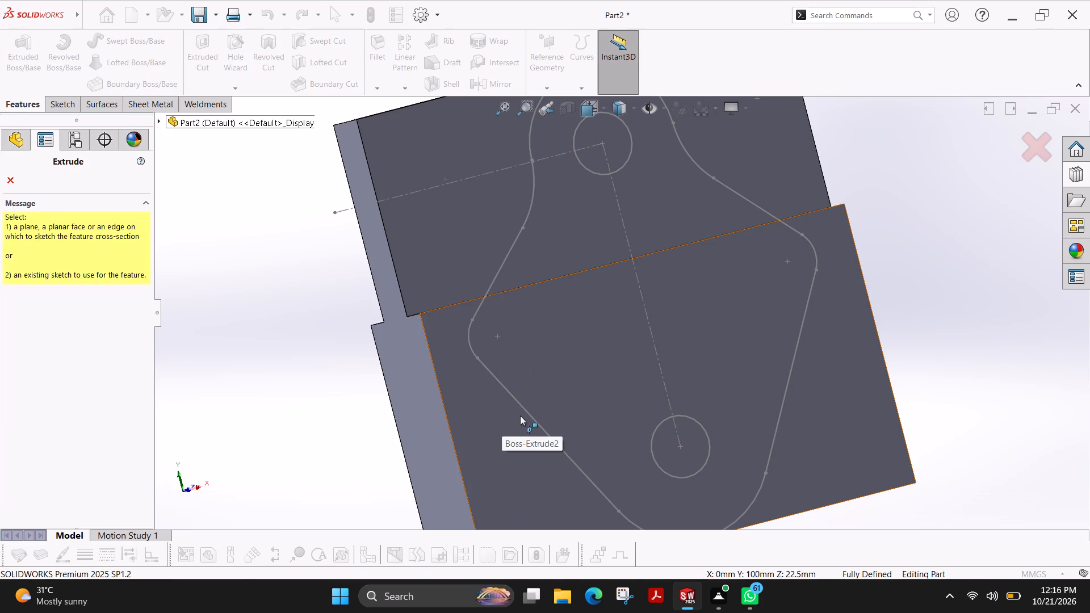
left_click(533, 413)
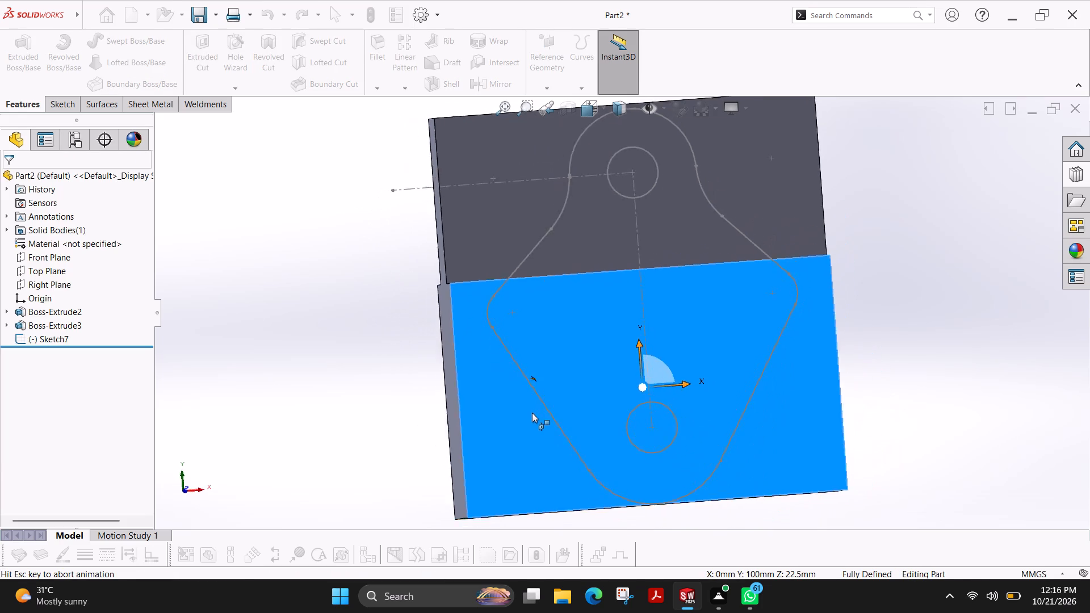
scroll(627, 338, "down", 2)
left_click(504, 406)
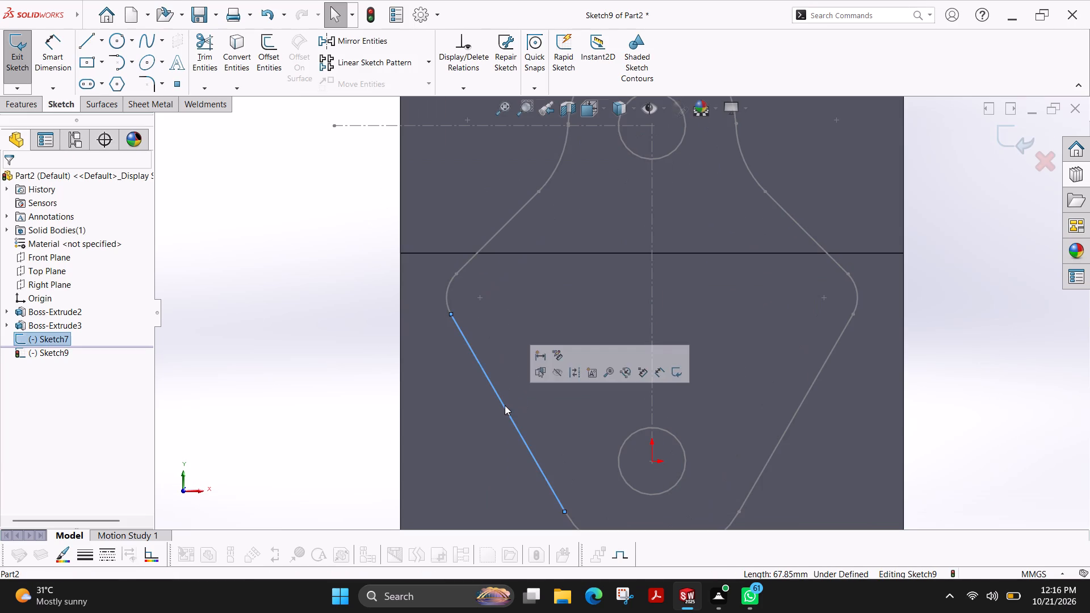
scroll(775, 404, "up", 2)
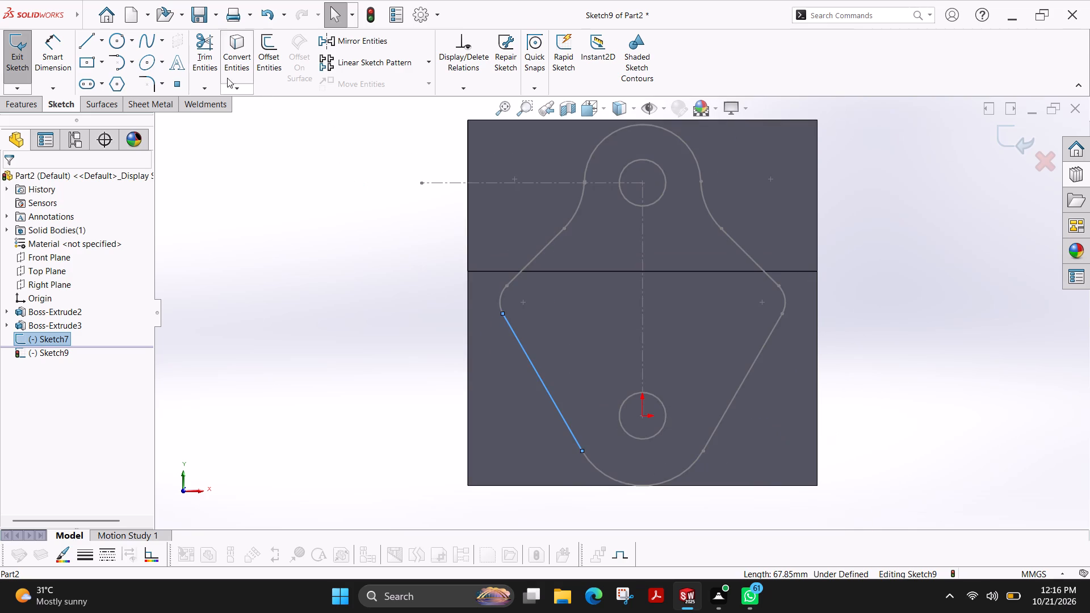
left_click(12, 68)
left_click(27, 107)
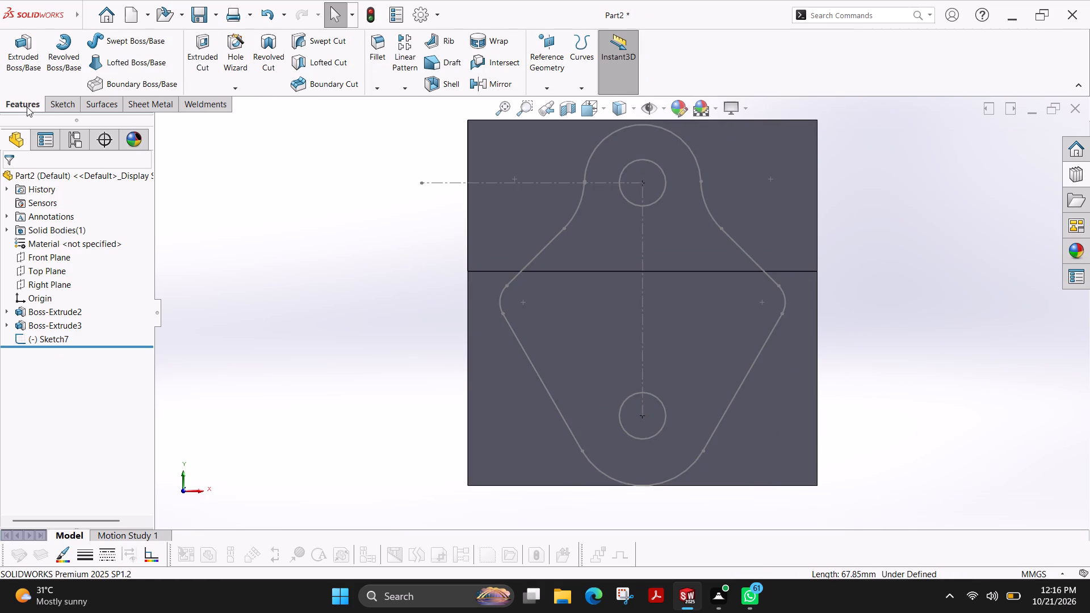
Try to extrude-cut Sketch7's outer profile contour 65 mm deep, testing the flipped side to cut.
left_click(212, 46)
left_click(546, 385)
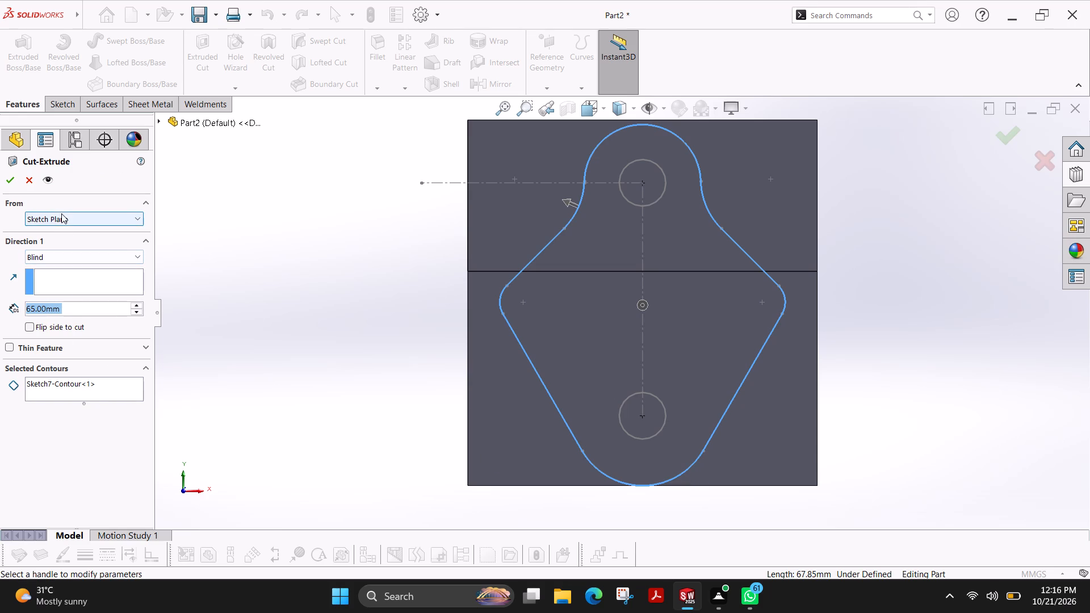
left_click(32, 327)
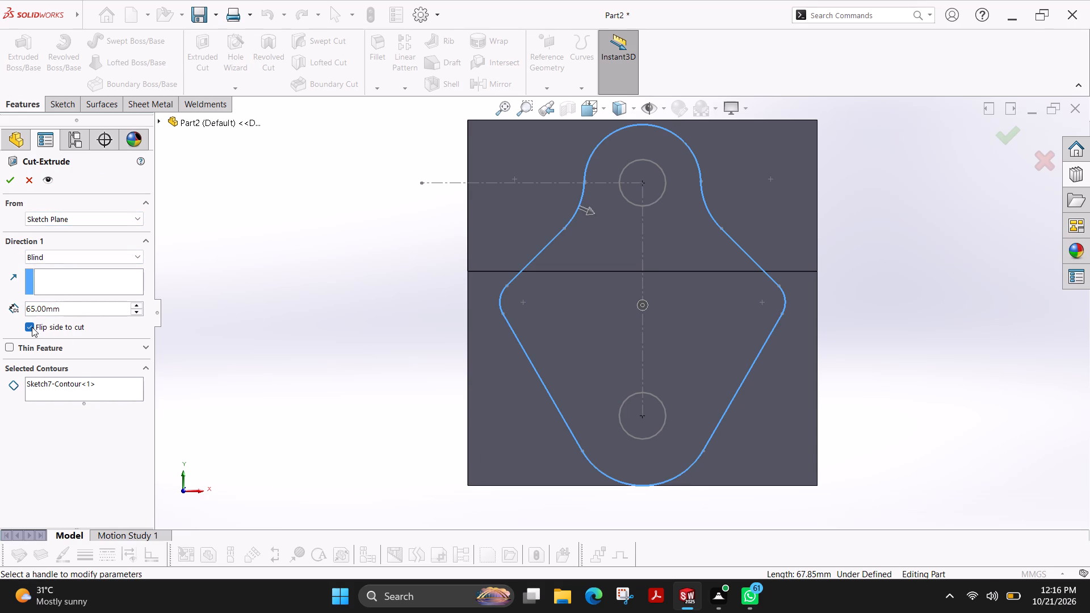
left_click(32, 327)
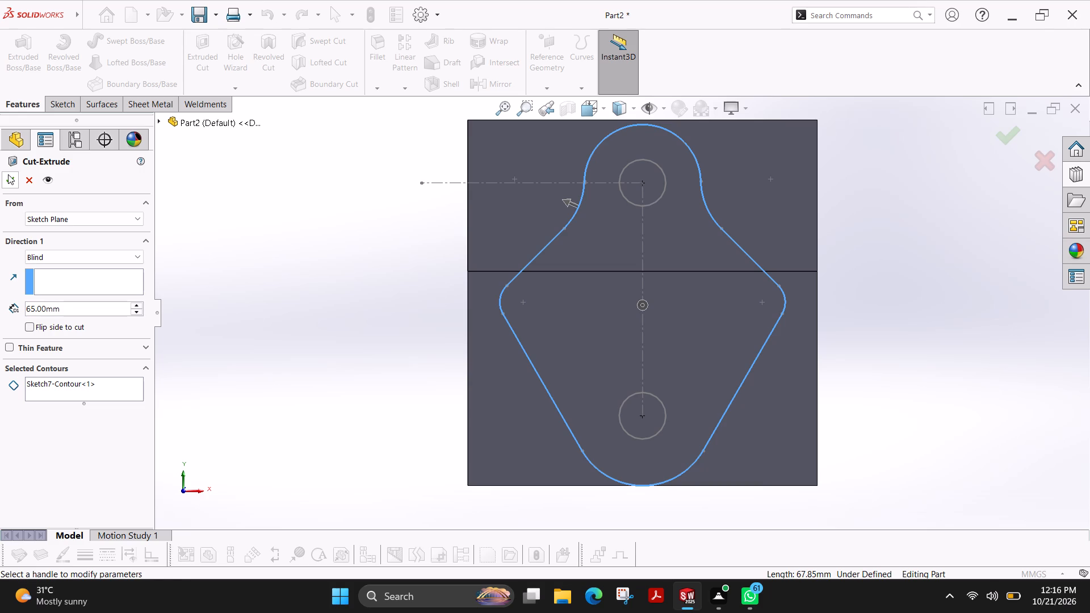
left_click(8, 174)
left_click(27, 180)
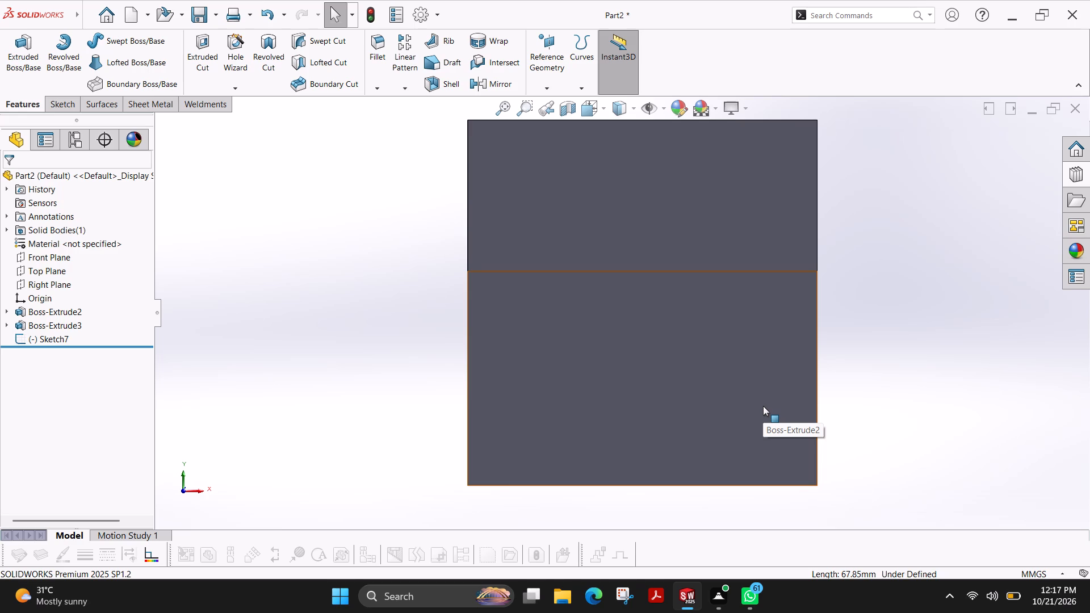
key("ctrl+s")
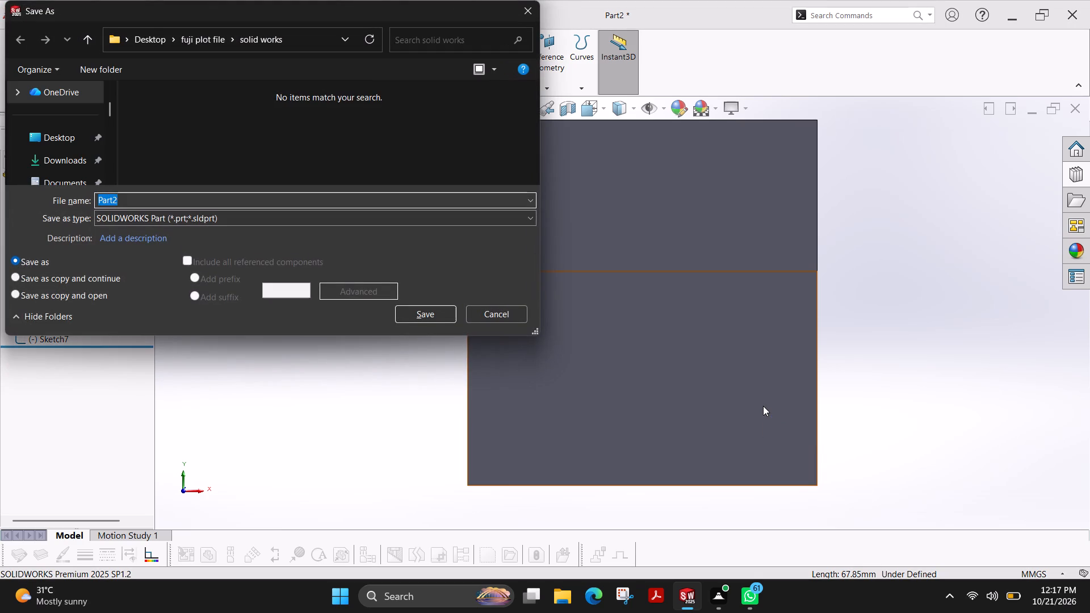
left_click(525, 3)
Undo all available changes, including the removal of Fillet1 and the redimensioning of Sketch4, and exit the sketch.
key("ctrl+z")
key("ctrl+z")
key("ctrl+z")
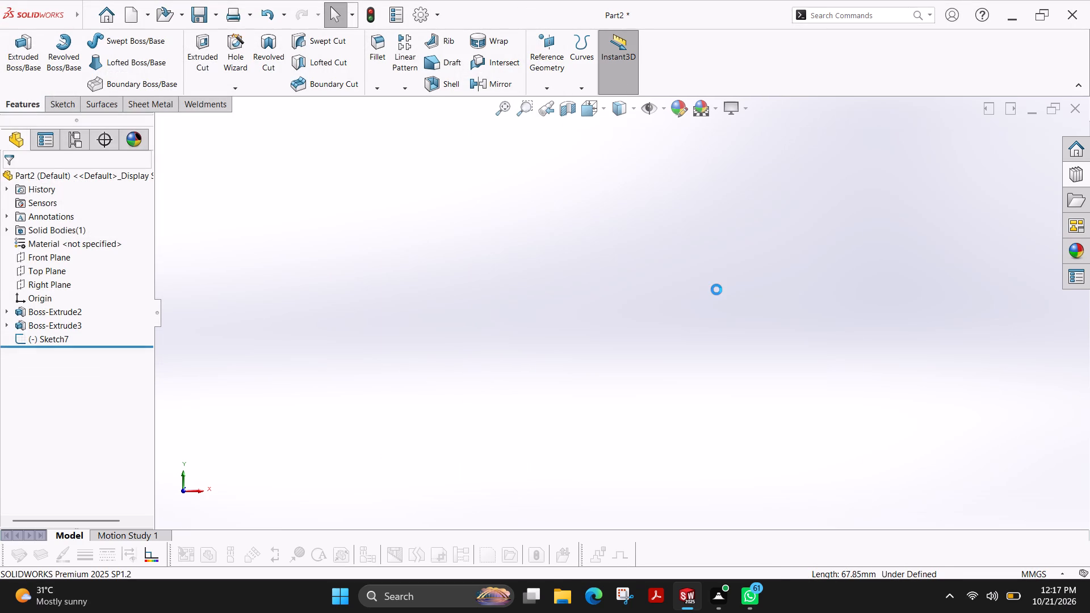
key("ctrl+z")
key("ctrl+z")
key("ctrl+z")
key("ctrl+z")
key("ctrl+z")
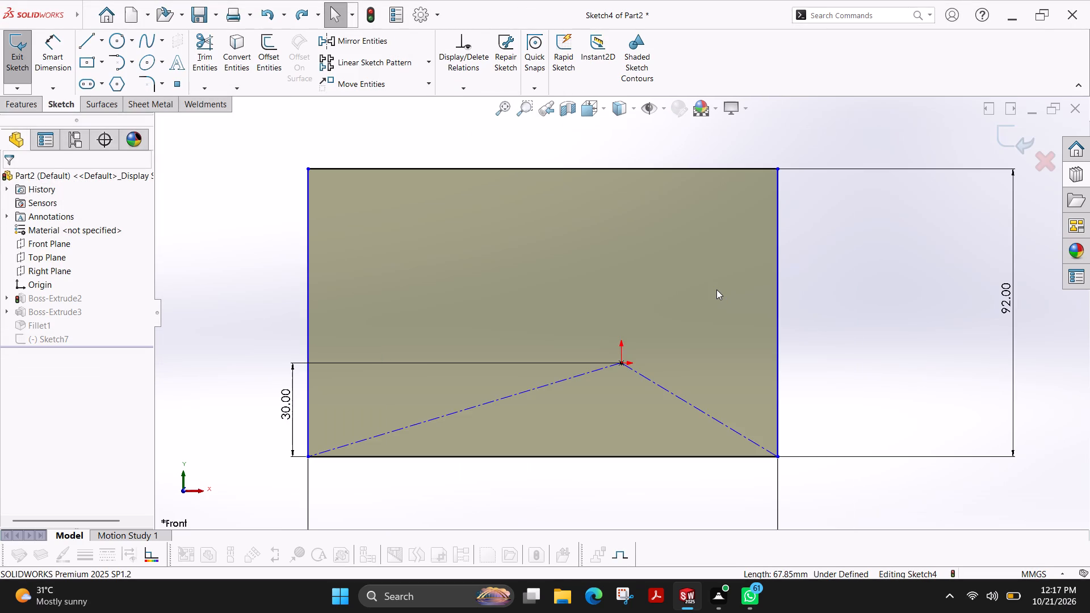
key("ctrl+z")
key("ctrl+z")
key("ctrl+z")
key("ctrl+z")
key("ctrl+z")
key("ctrl+z")
key("z")
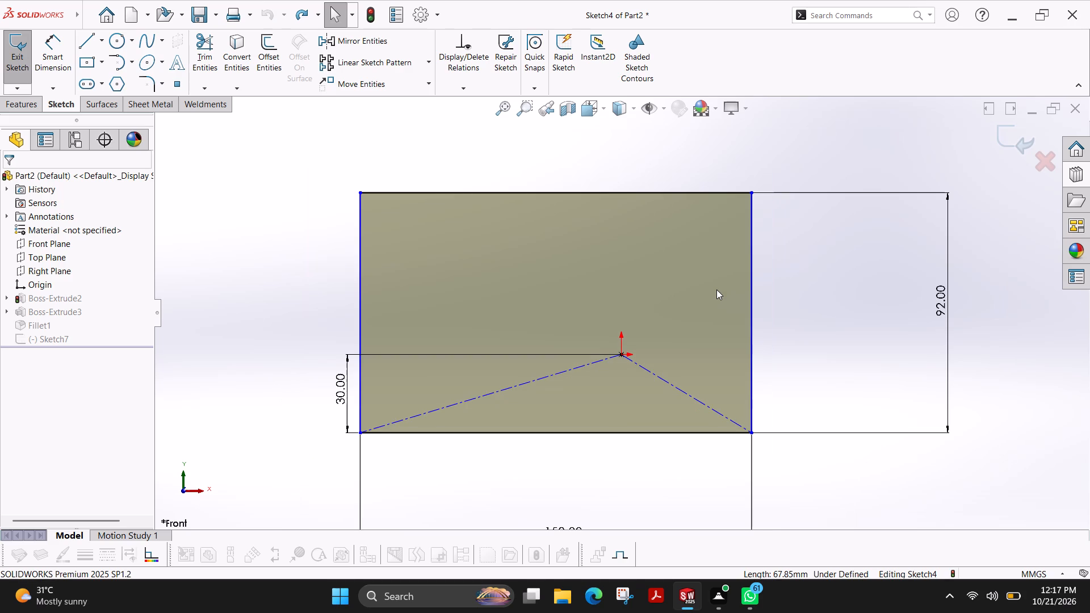
key("ctrl+z")
key("ctrl+z")
key("ctrl+z")
key("ctrl+z")
key("ctrl+z")
key("ctrl+z")
key("ctrl+z")
key("ctrl+z")
left_click(10, 64)
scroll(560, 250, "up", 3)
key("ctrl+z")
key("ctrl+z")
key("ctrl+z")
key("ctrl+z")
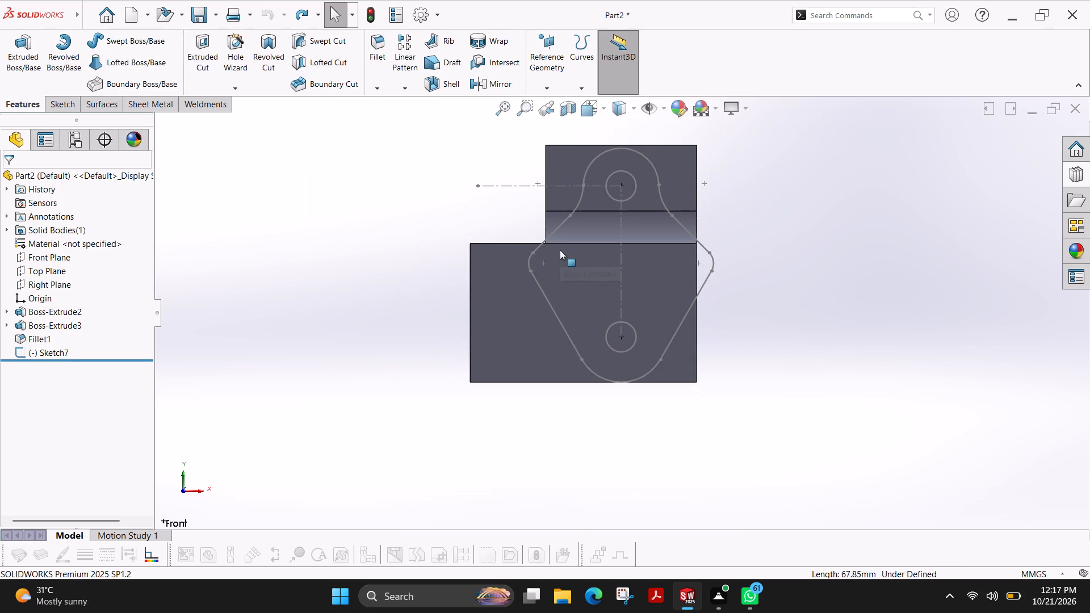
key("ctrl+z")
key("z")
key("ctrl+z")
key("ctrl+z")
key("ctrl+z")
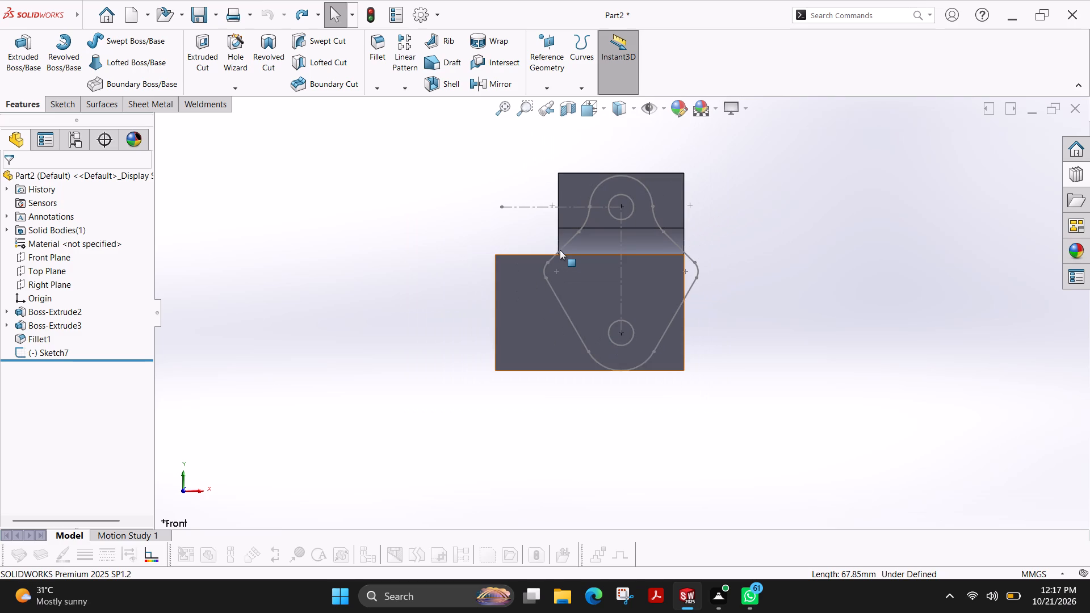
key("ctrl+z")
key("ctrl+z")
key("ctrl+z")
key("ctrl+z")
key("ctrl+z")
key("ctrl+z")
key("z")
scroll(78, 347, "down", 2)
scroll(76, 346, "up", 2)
Delete Boss-Extrude2 together with its dependent features and sketches.
left_click_drag(84, 352, 56, 341)
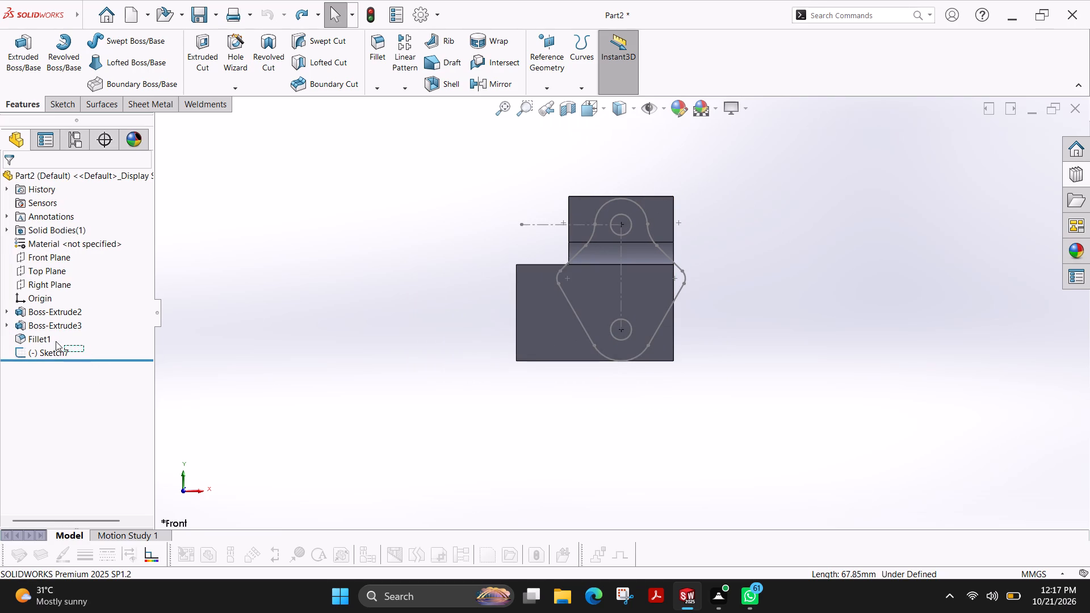
left_click_drag(56, 341, 28, 309)
key("Delete")
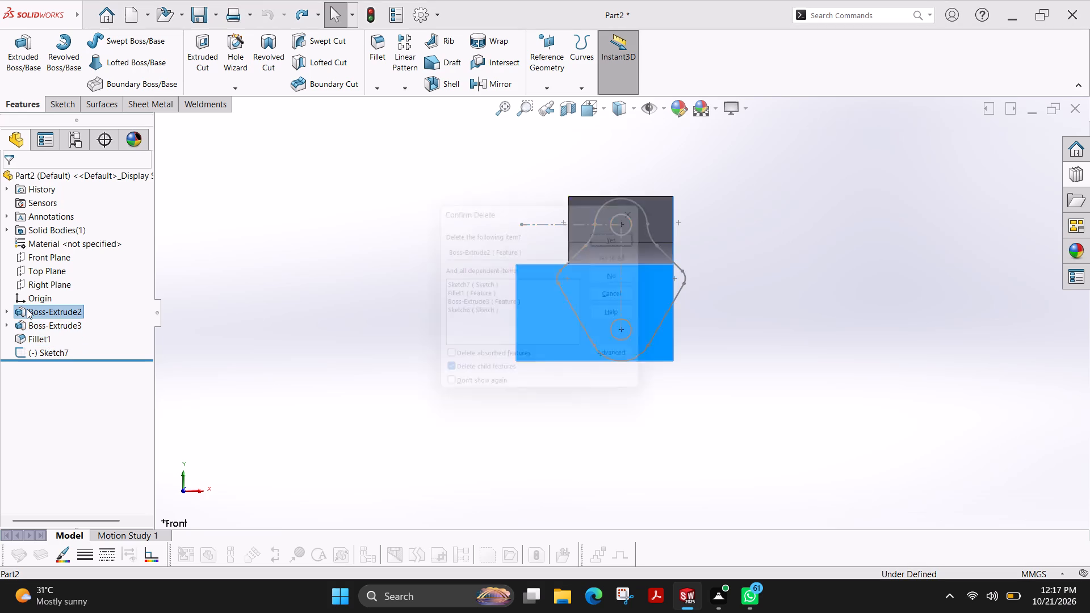
left_click(628, 220)
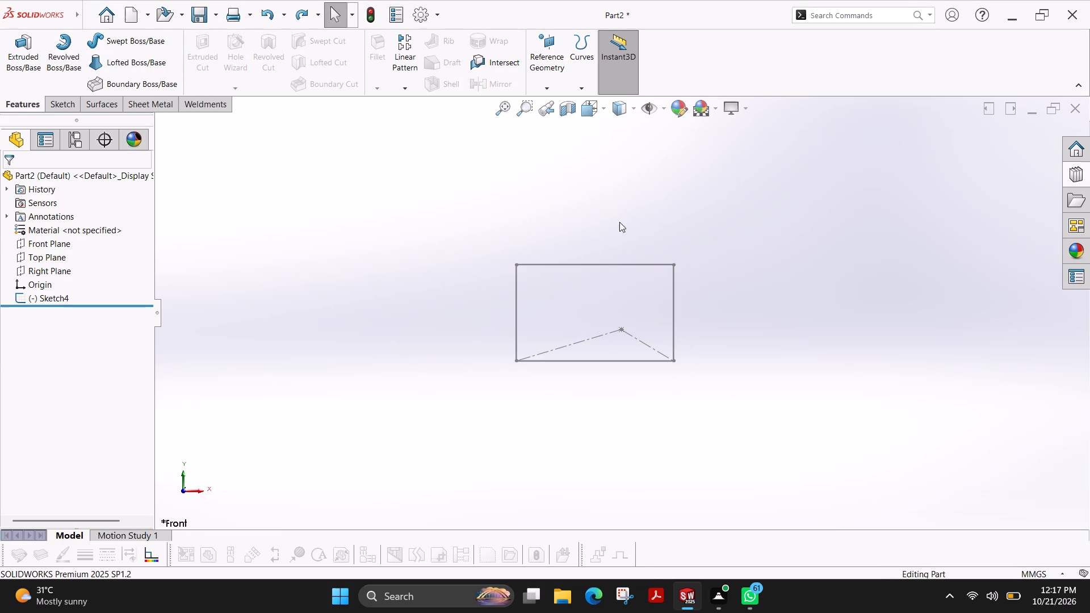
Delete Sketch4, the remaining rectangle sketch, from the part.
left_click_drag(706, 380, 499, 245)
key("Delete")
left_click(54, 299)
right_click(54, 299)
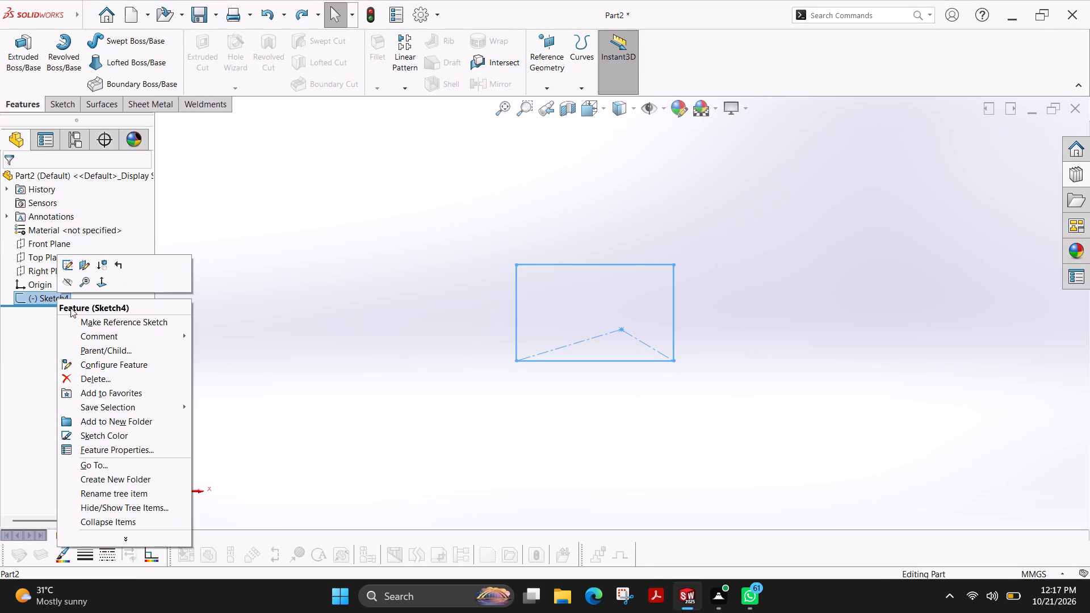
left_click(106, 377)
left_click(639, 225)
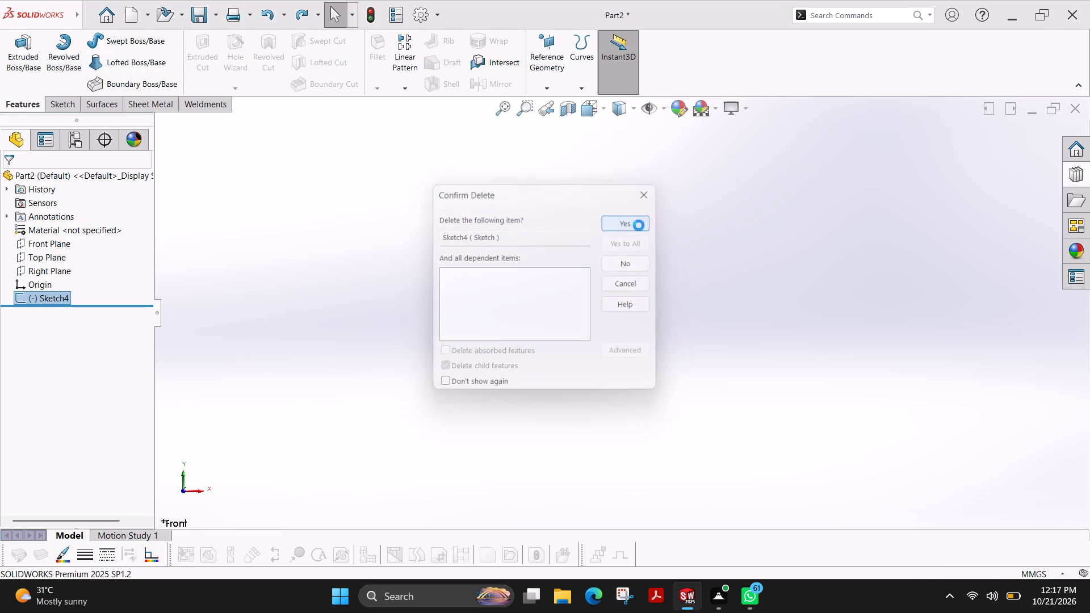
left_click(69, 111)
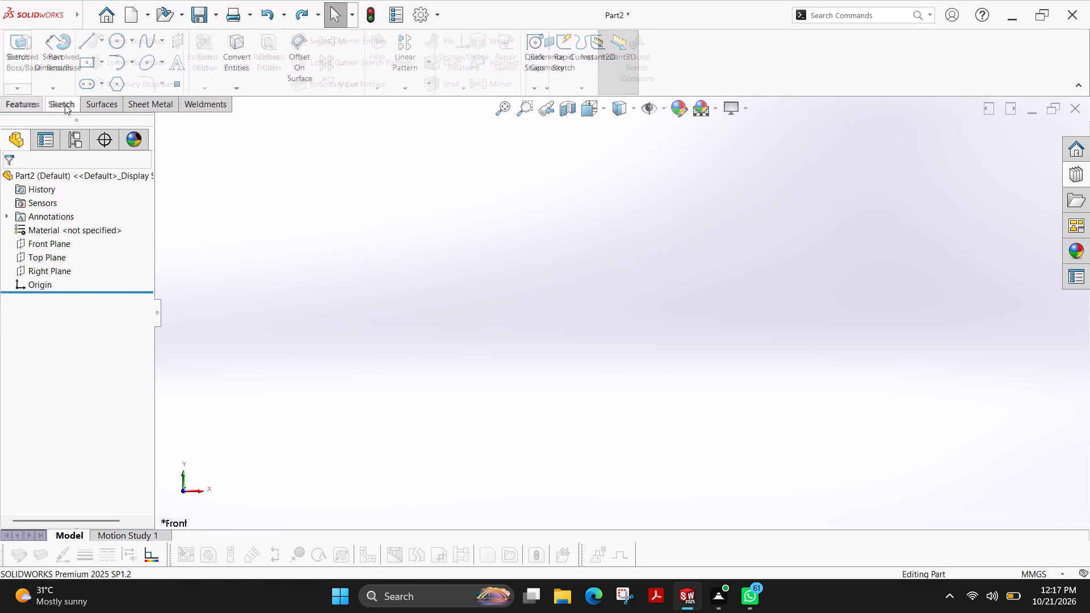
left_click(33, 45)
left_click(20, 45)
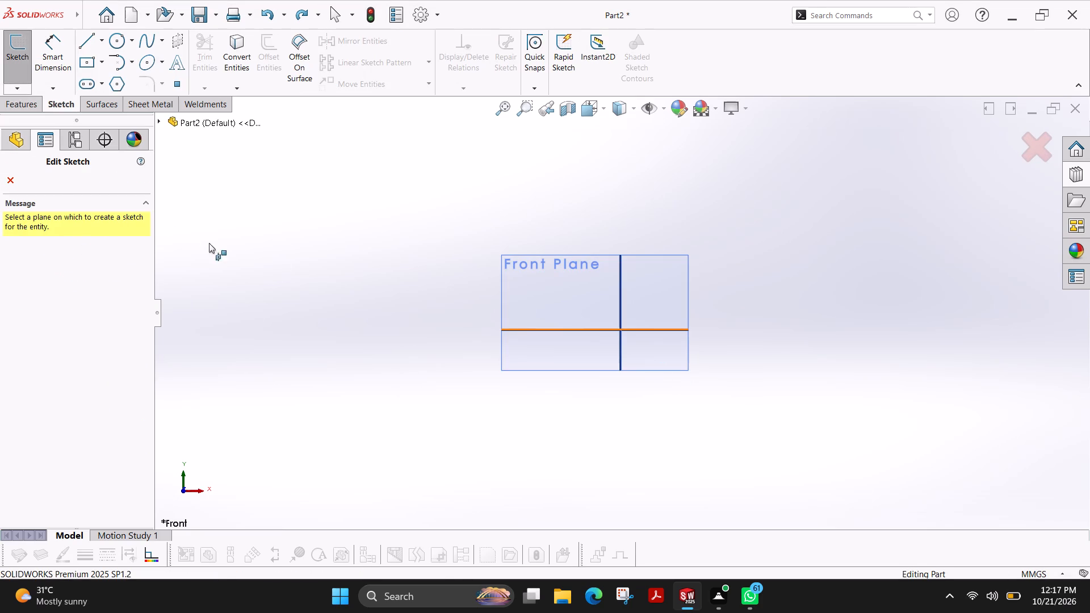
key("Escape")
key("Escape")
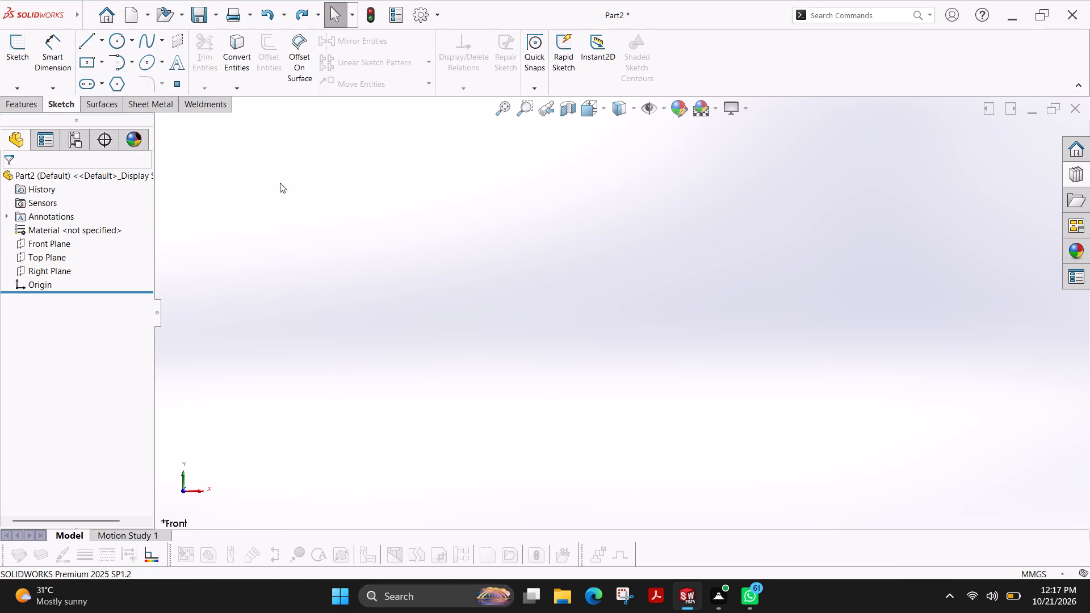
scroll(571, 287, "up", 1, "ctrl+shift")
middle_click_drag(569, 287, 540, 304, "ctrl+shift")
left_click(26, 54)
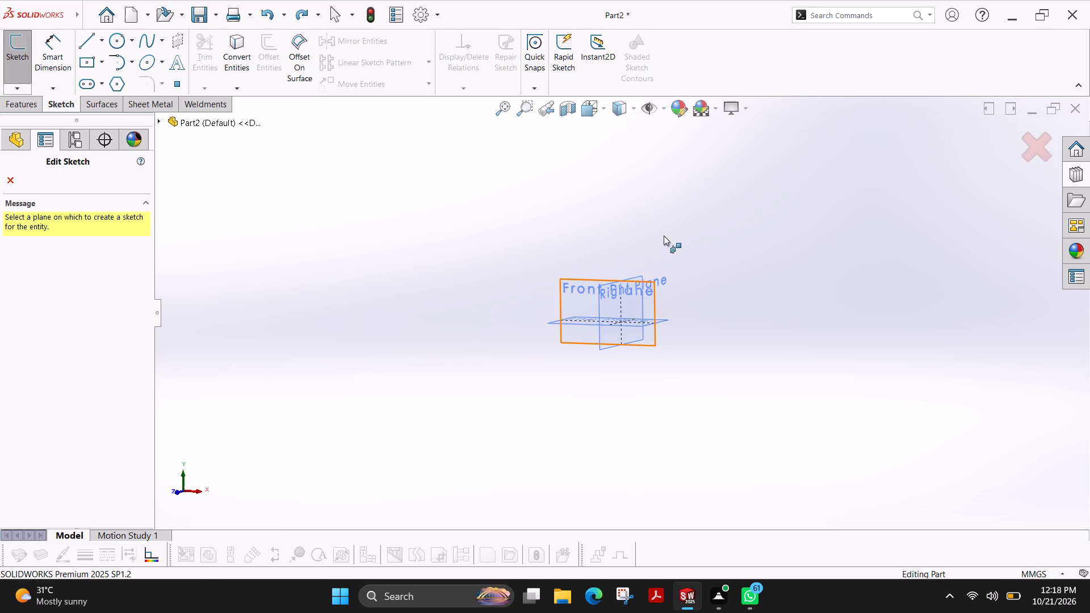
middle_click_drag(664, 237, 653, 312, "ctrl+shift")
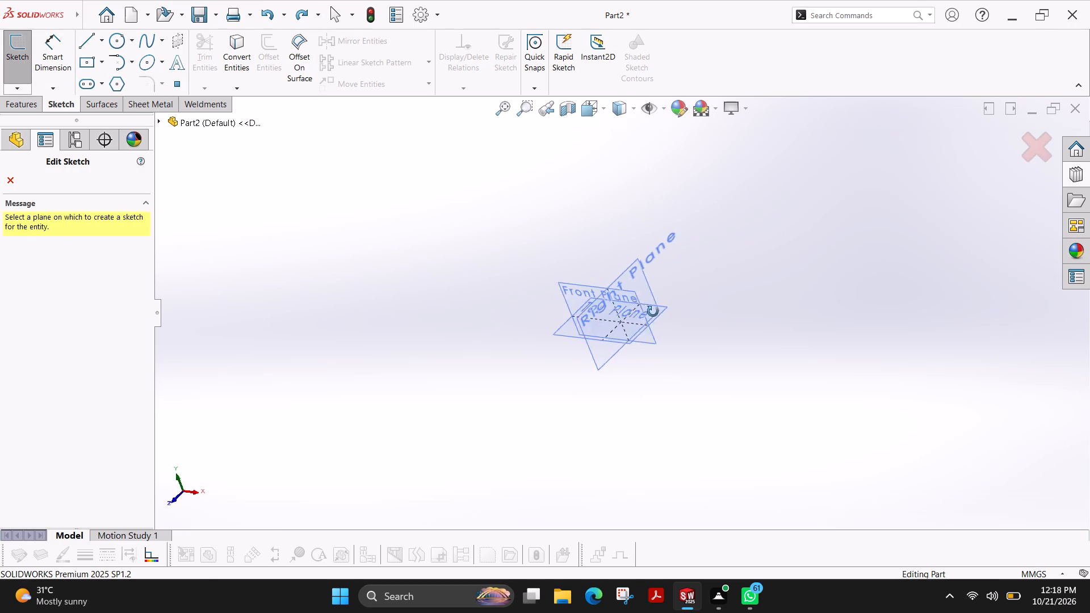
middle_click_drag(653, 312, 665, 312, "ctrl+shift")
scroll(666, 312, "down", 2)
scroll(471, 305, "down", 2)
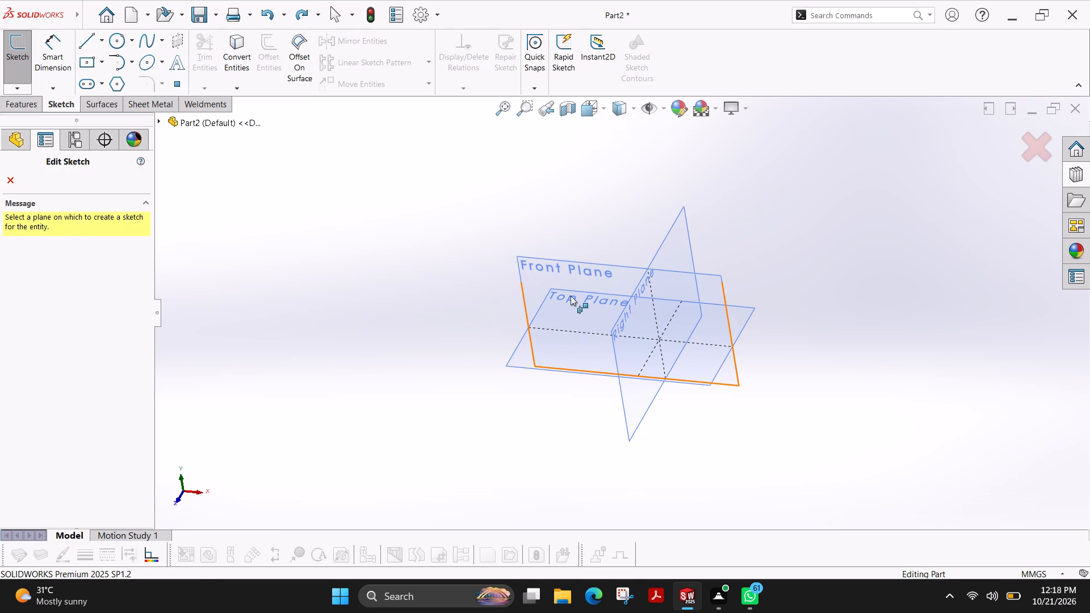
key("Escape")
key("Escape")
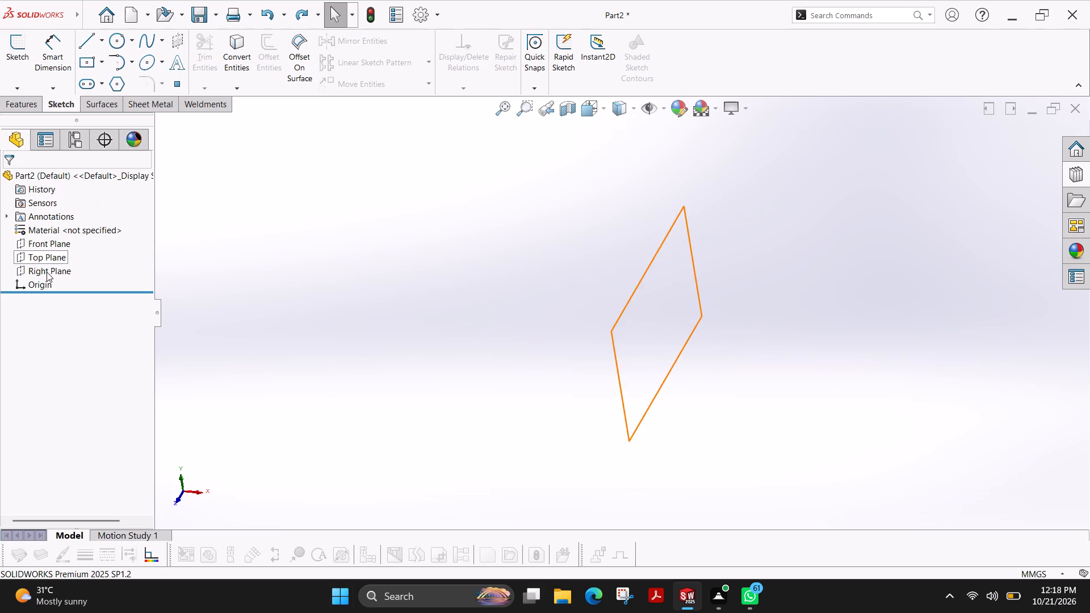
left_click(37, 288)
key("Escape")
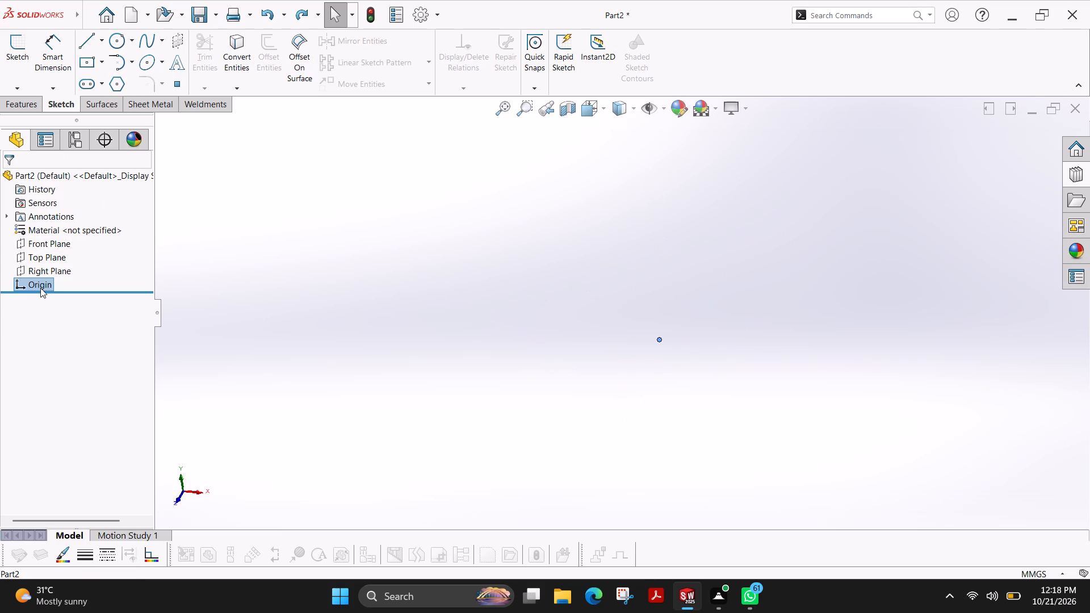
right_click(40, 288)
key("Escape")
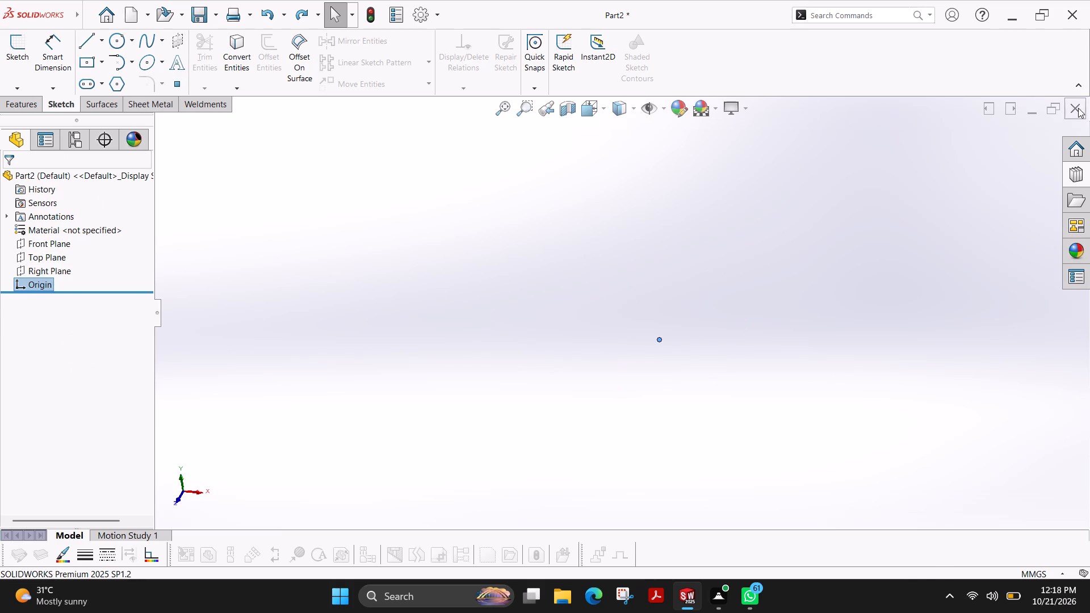
Close the Part2 document without saving it.
left_click(1078, 108)
left_click(540, 309)
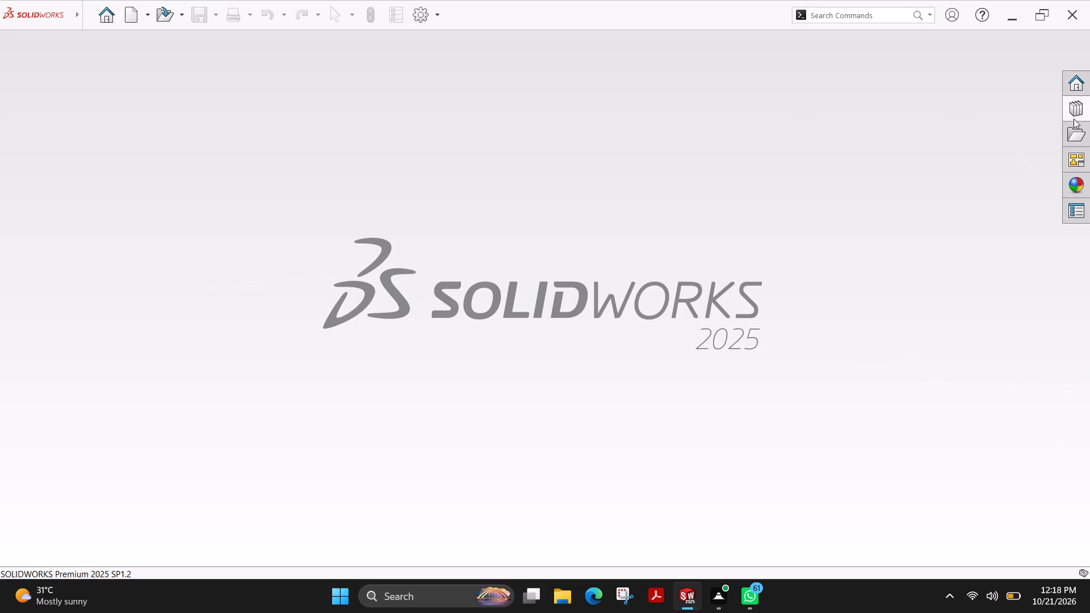
left_click(333, 291)
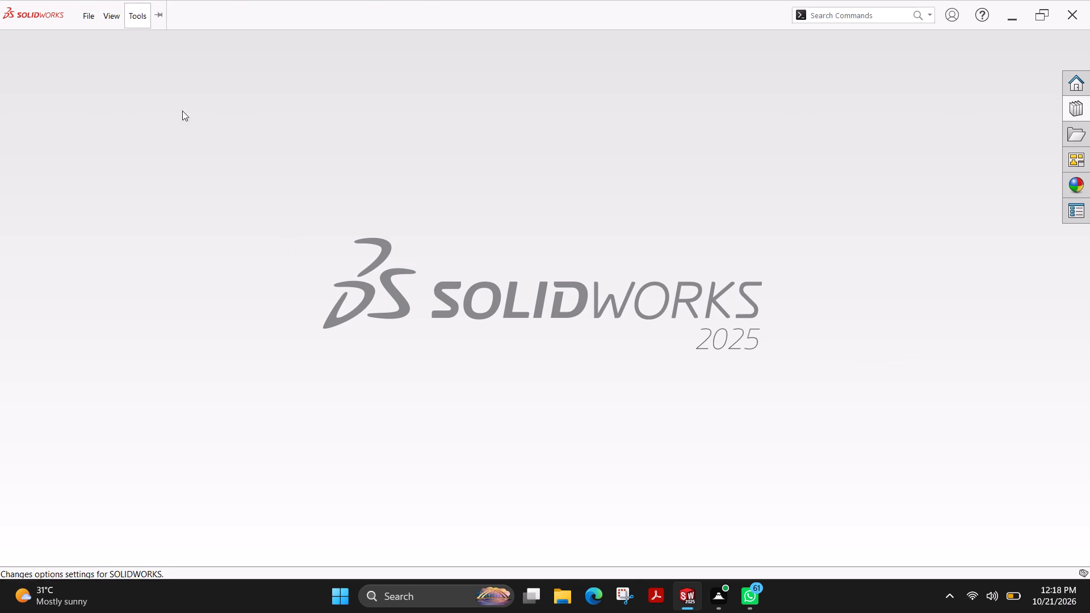
Create a new part document.
left_click(129, 9)
left_click(449, 442)
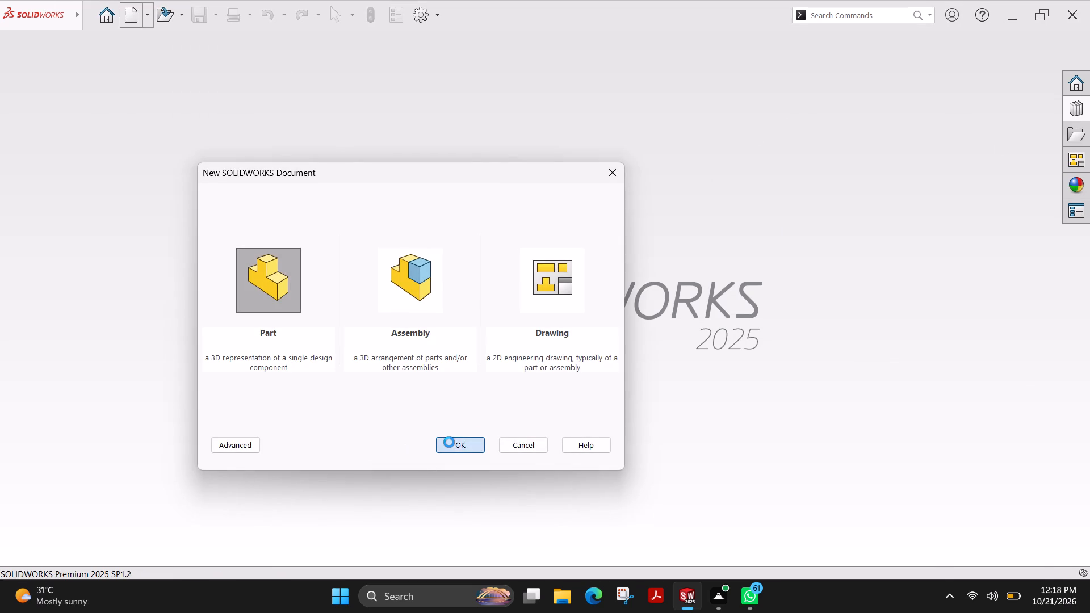
Start a new sketch in the empty part.
left_click(22, 54)
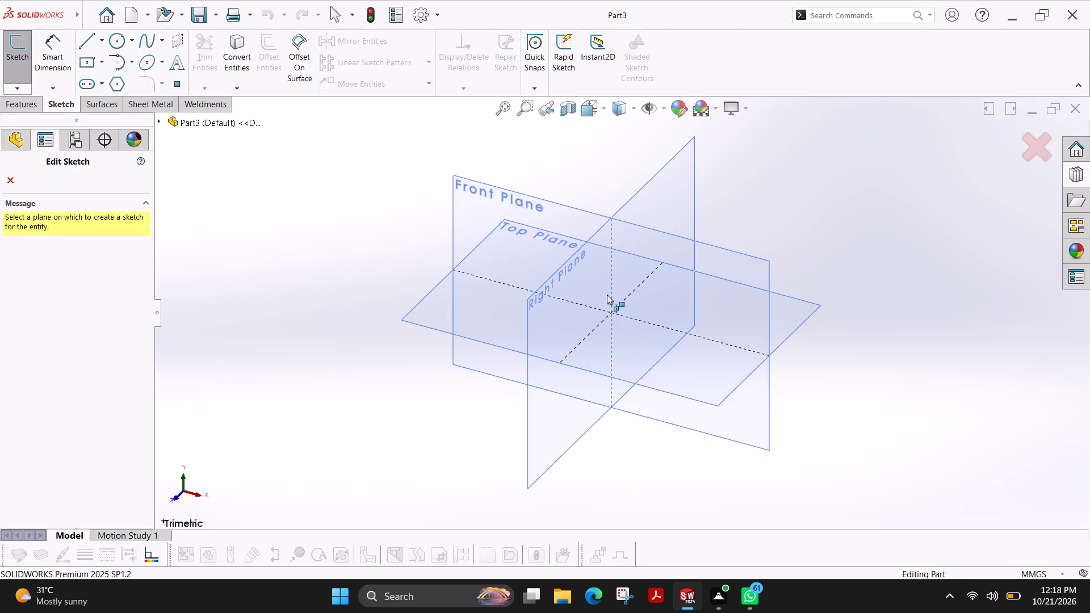
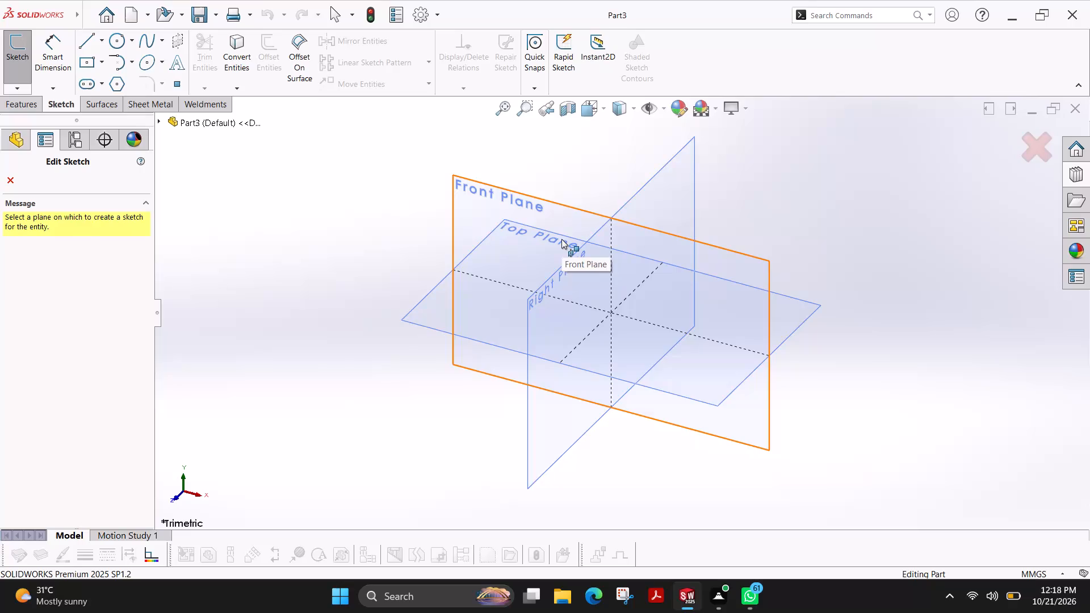
Start a new sketch on the Top Plane.
left_click(477, 318)
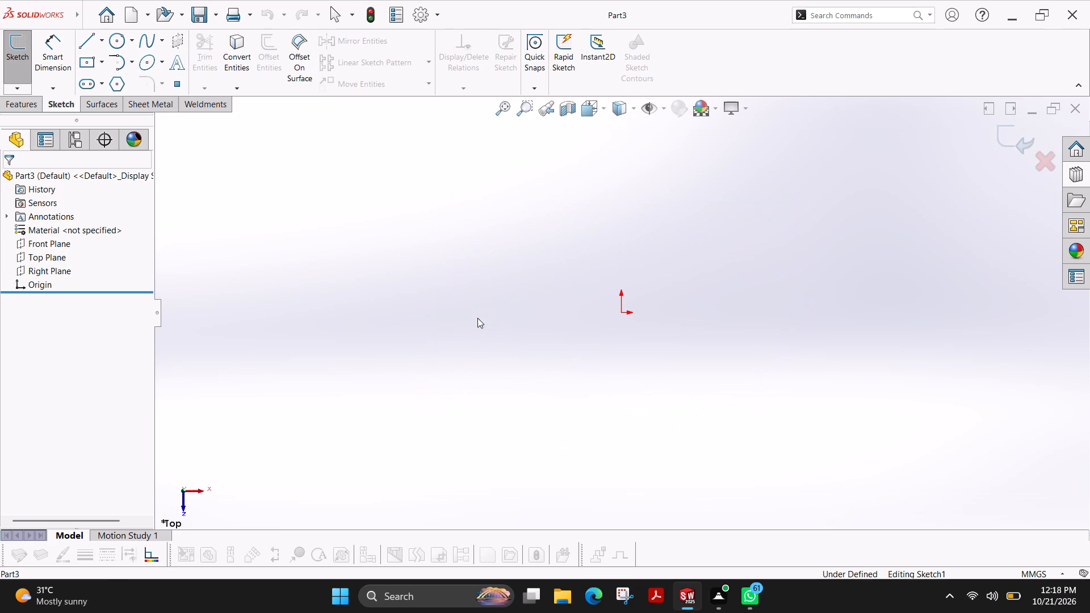
left_click(15, 61)
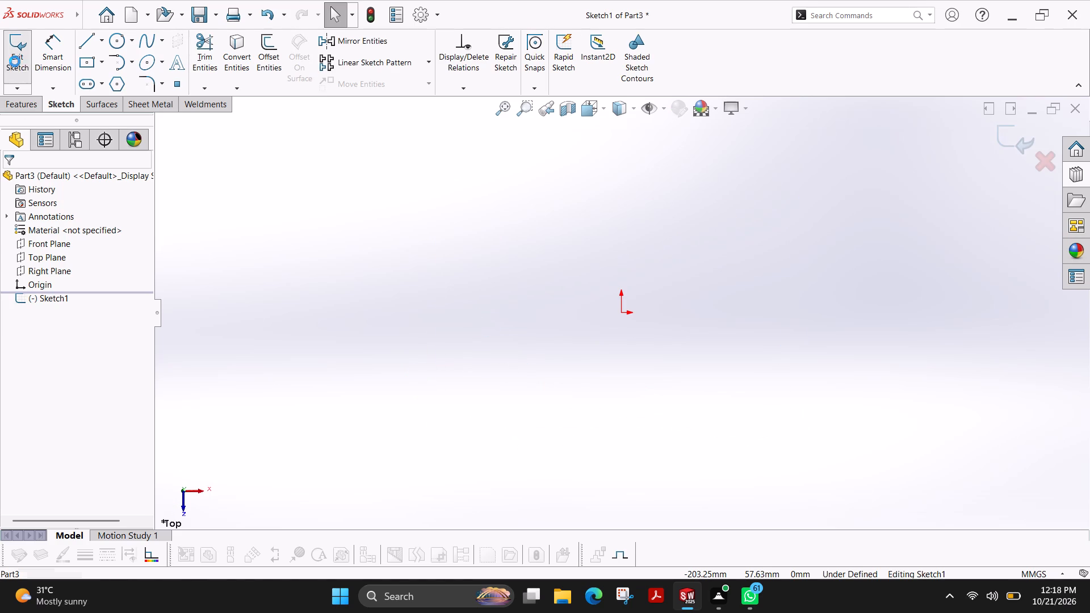
left_click(18, 69)
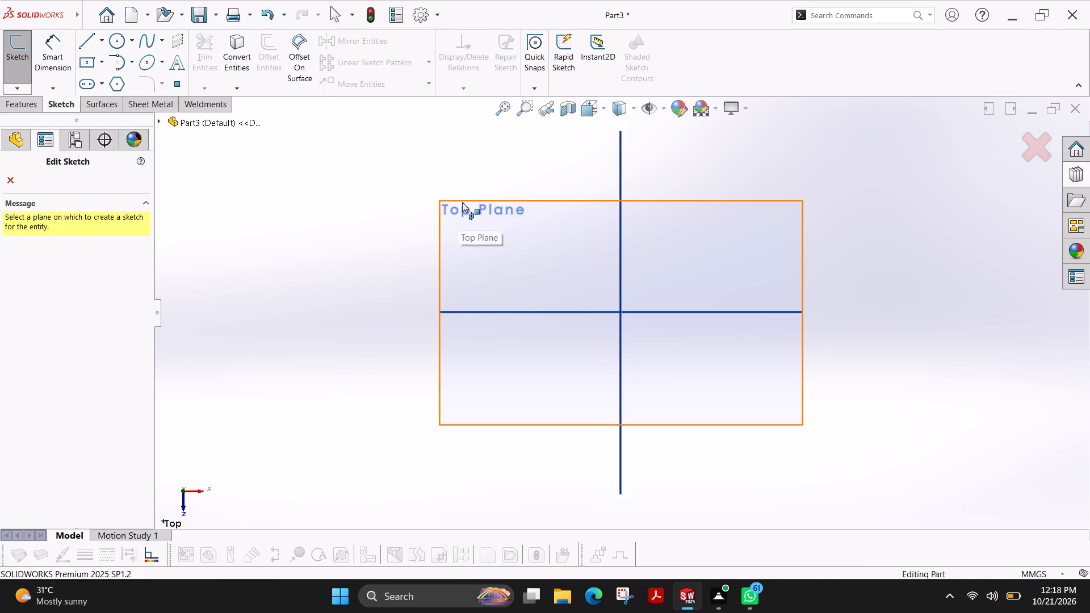
middle_click_drag(457, 196, 424, 234, "ctrl+shift")
scroll(424, 234, "up", 2)
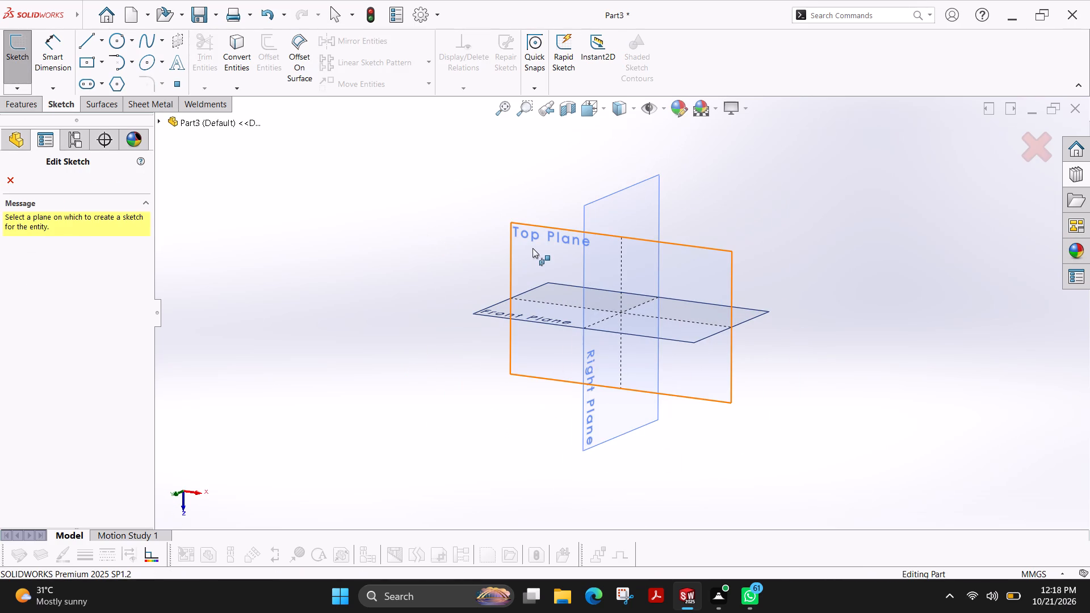
left_click(533, 248)
scroll(644, 325, "down", 1)
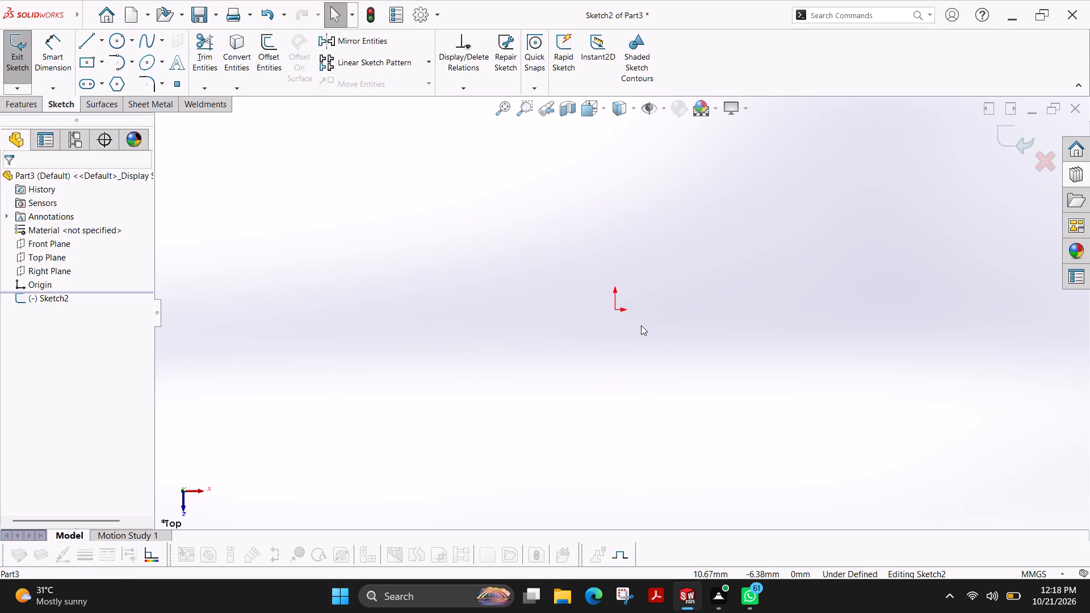
Draw two concentric circles centred on the origin, with radii of about 17 mm and 42 mm.
left_click(112, 43)
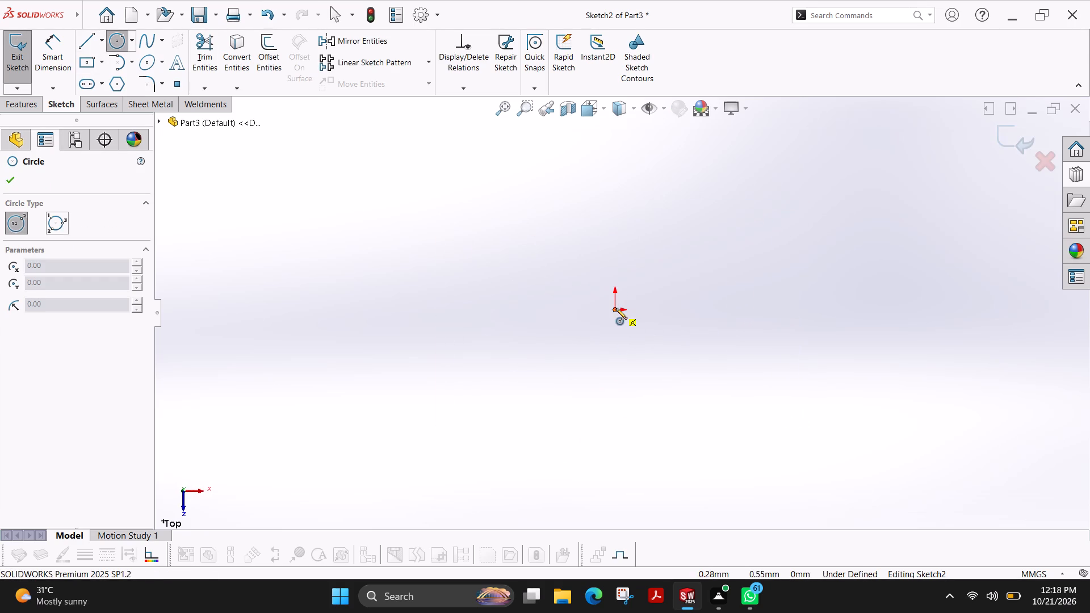
left_click(616, 308)
left_click(648, 283)
left_click(616, 308)
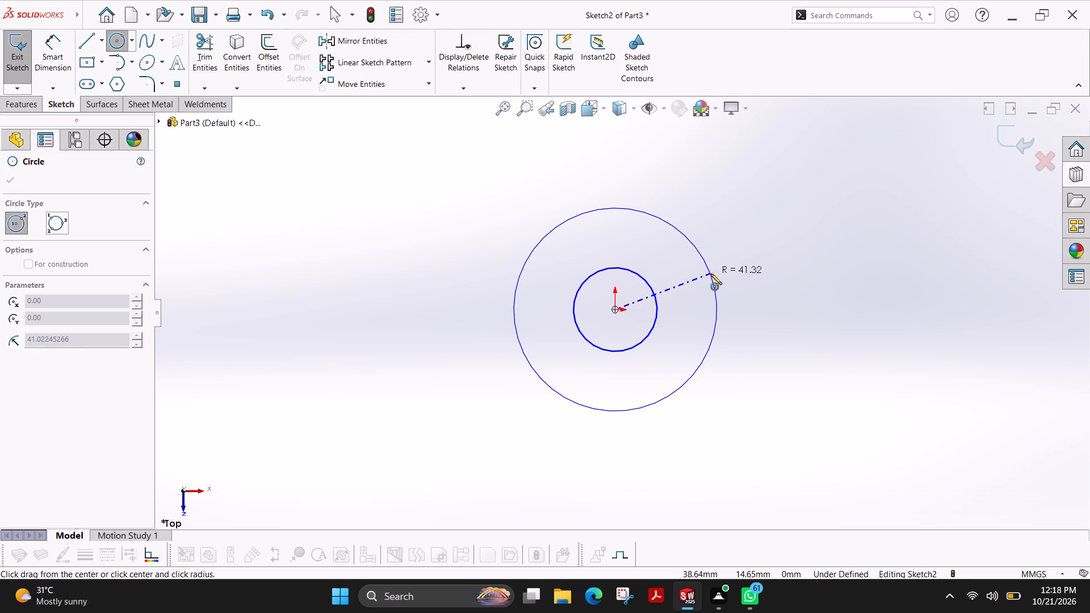
left_click(712, 273)
scroll(728, 186, "up", 3)
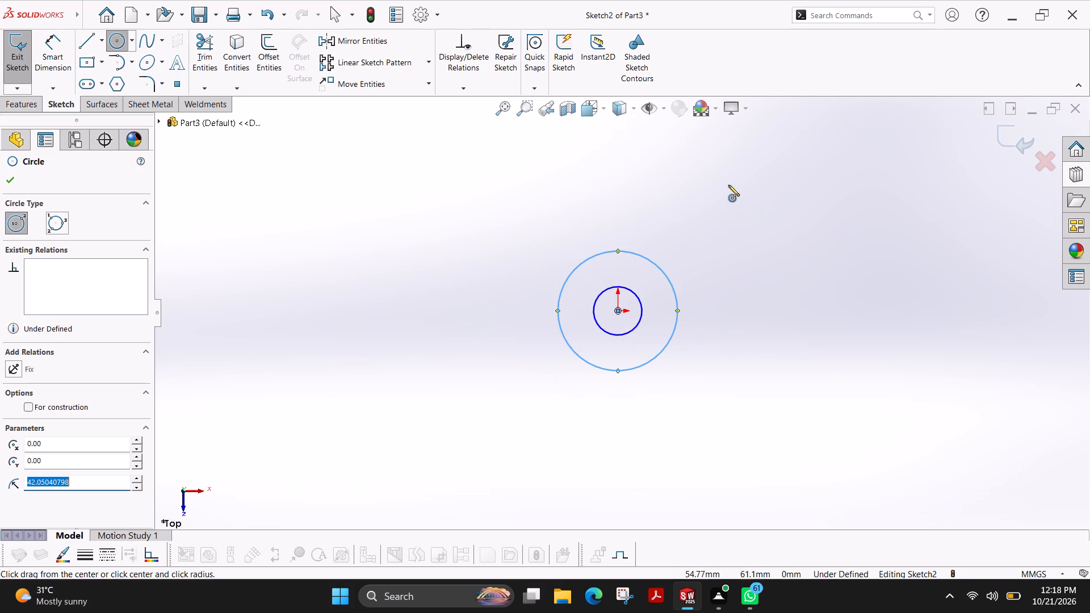
scroll(709, 201, "down", 1)
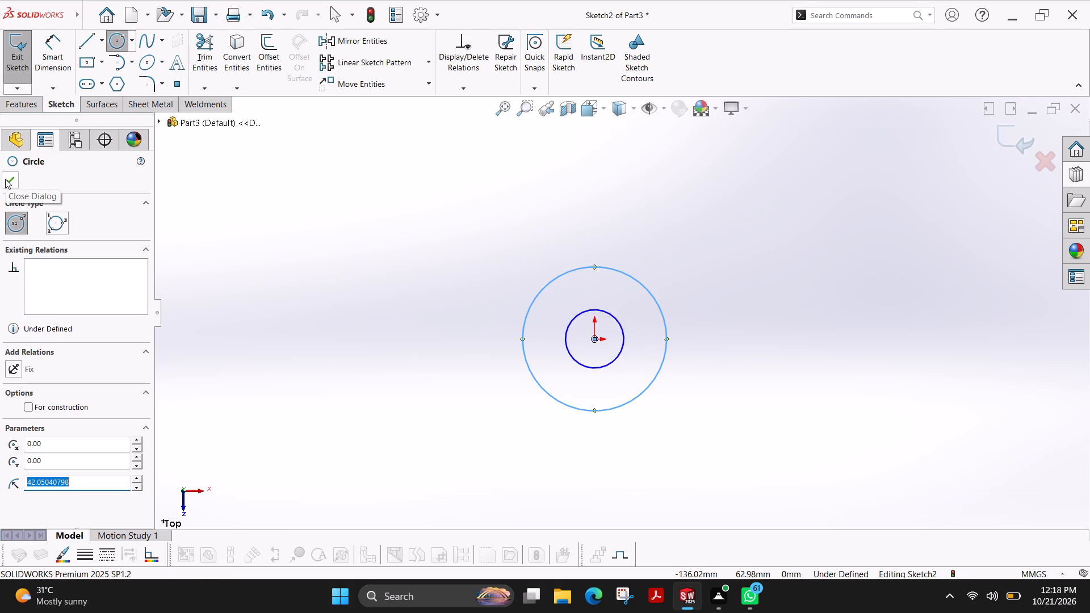
left_click(5, 179)
Dimension the inner circle at the origin to a diameter of 20 mm.
left_click(56, 61)
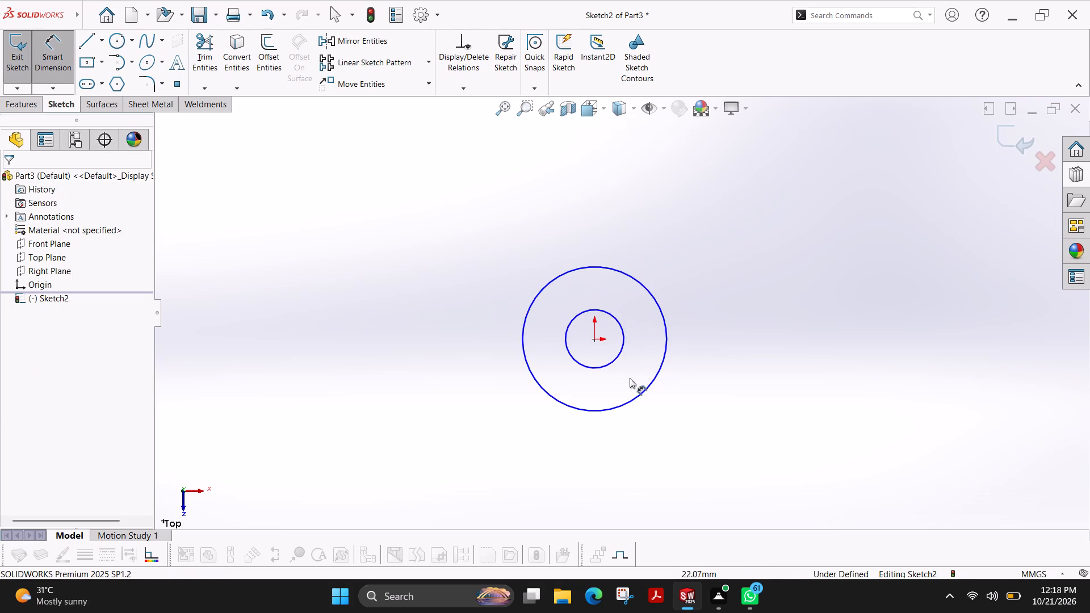
left_click(577, 364)
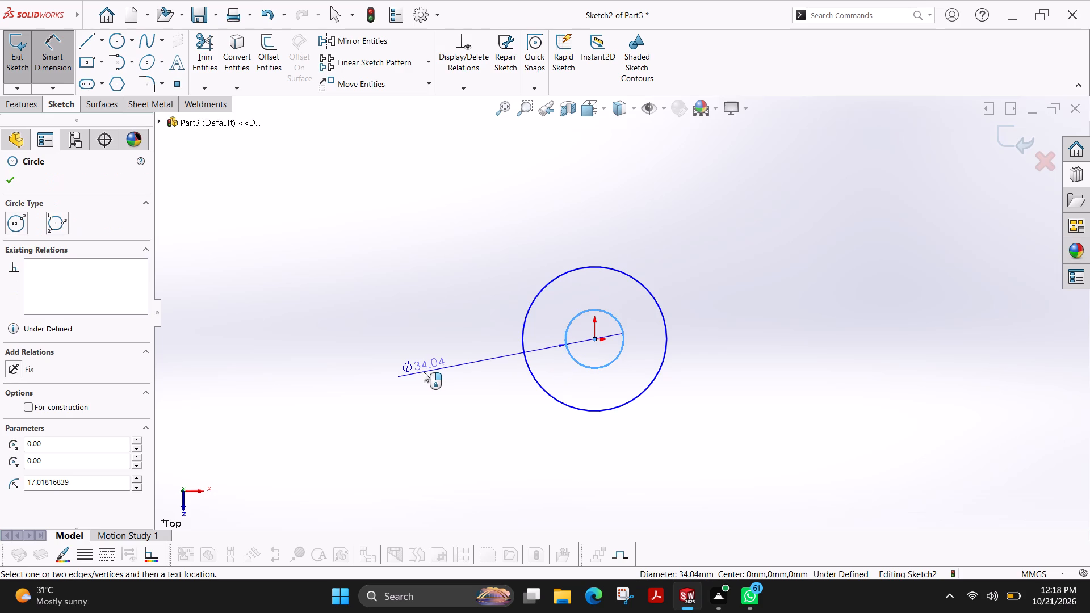
left_click(424, 372)
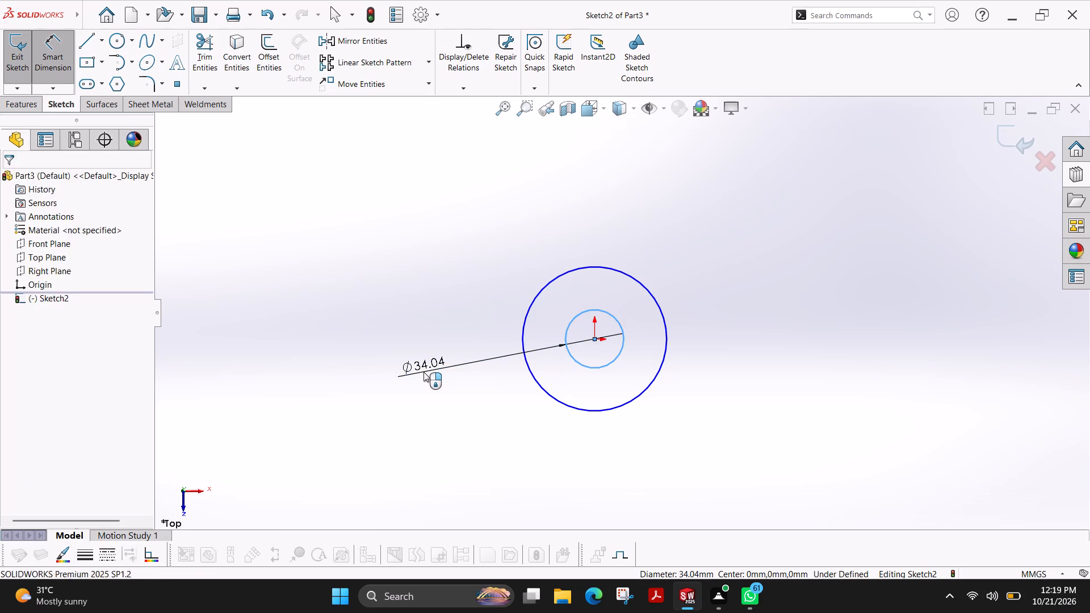
type("20")
key("Return")
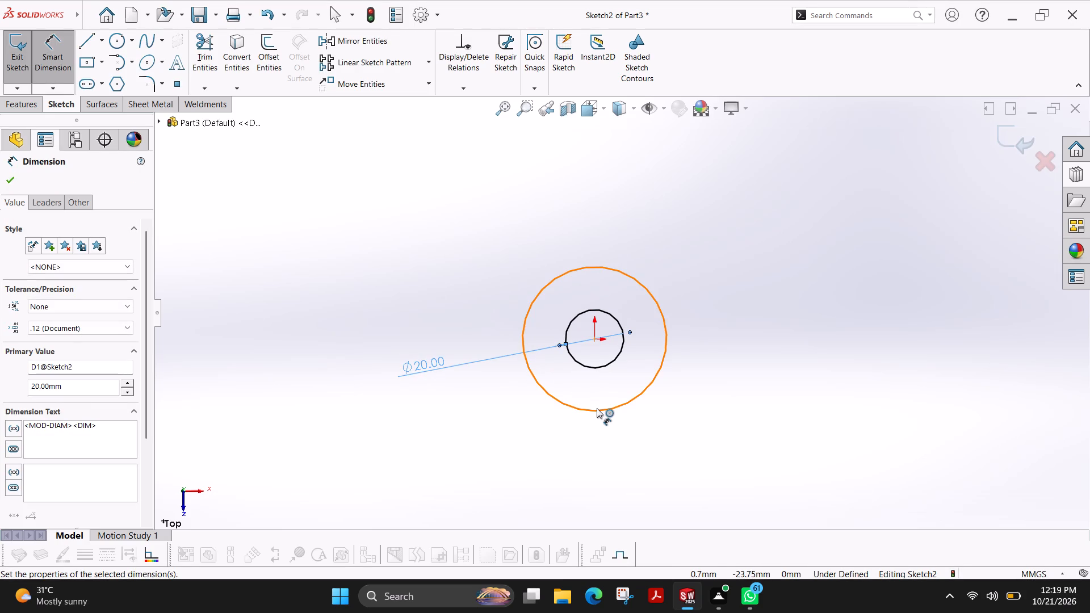
Dimension the radial gap between the two concentric circles at the origin to 20 mm.
left_click(610, 366)
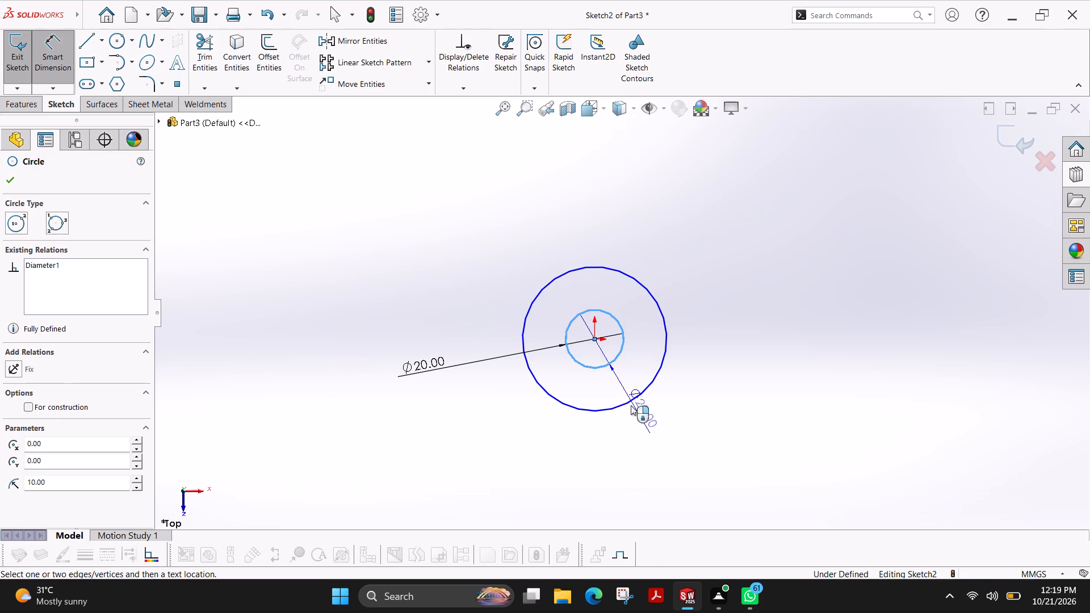
left_click(626, 402)
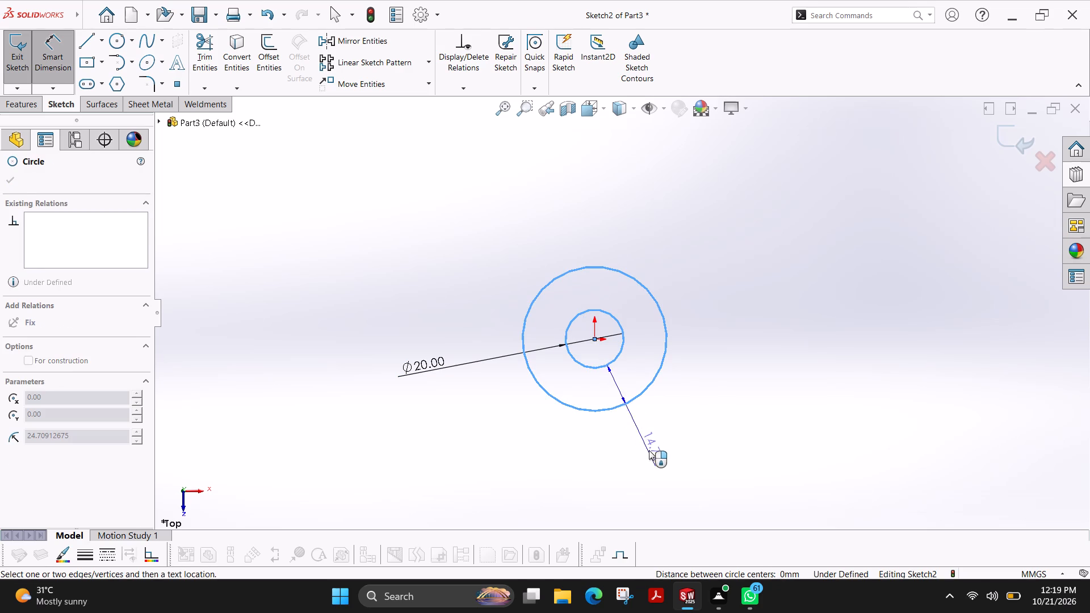
left_click(661, 452)
type("20")
key("Return")
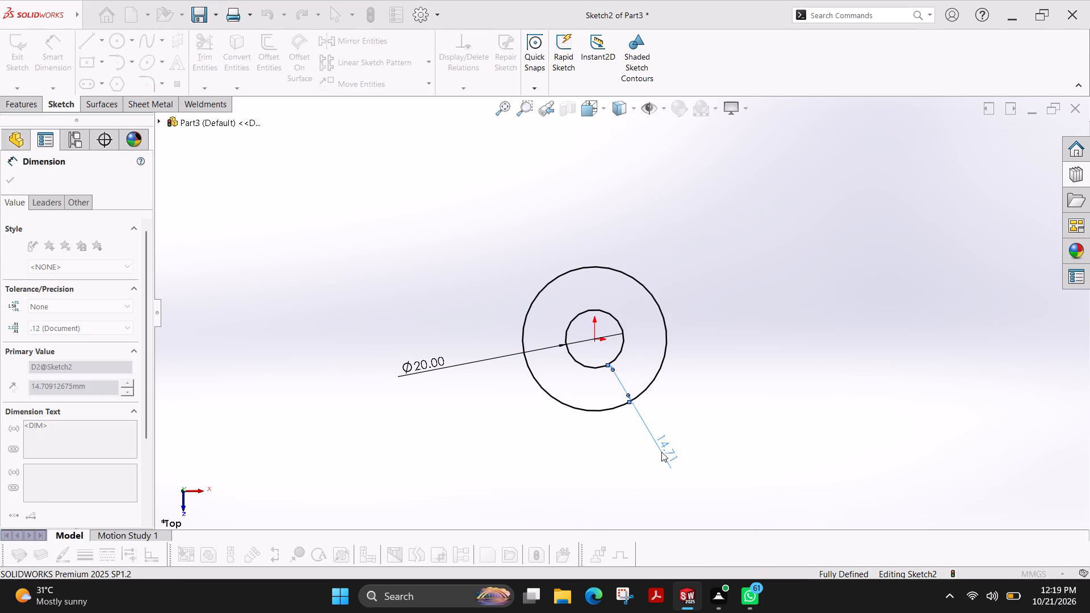
Draw a vertical construction line about 135 mm long upward from the origin, without the midpoint line option.
scroll(682, 238, "up", 5)
scroll(682, 238, "down", 2)
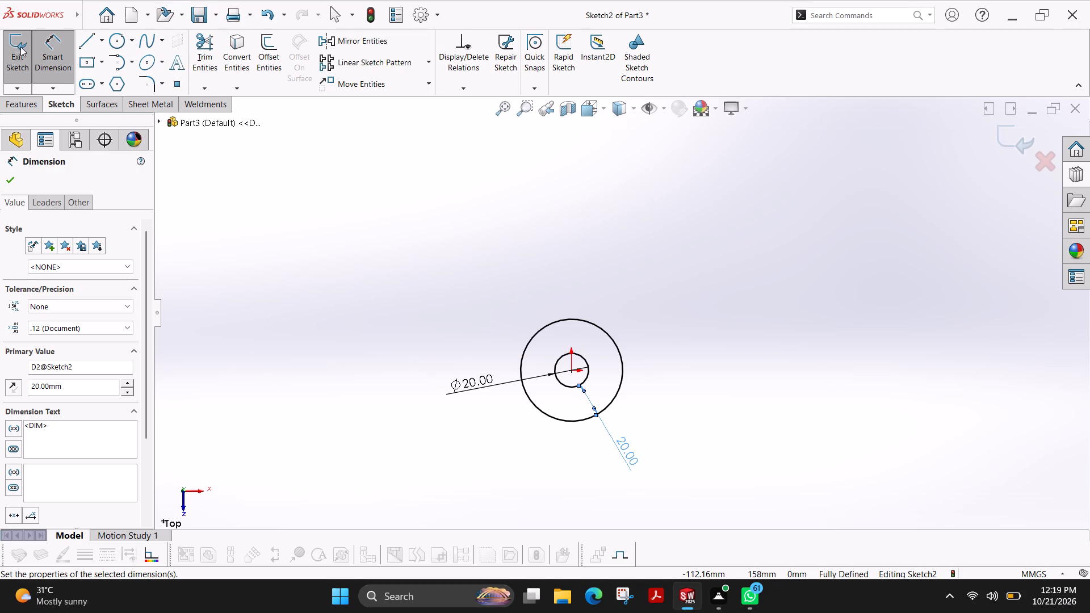
left_click(84, 42)
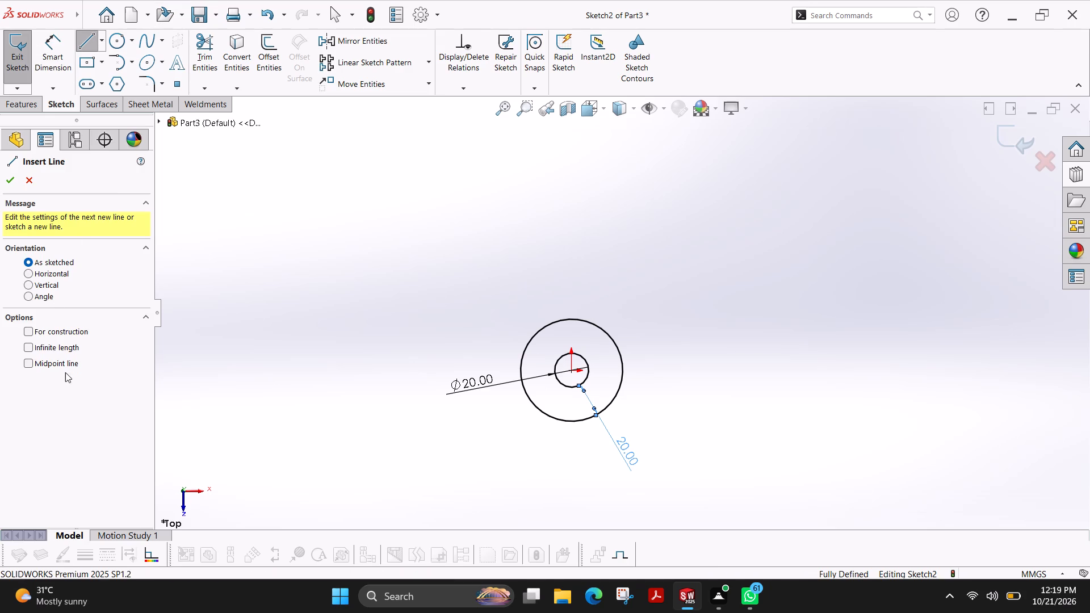
left_click(64, 364)
left_click(72, 330)
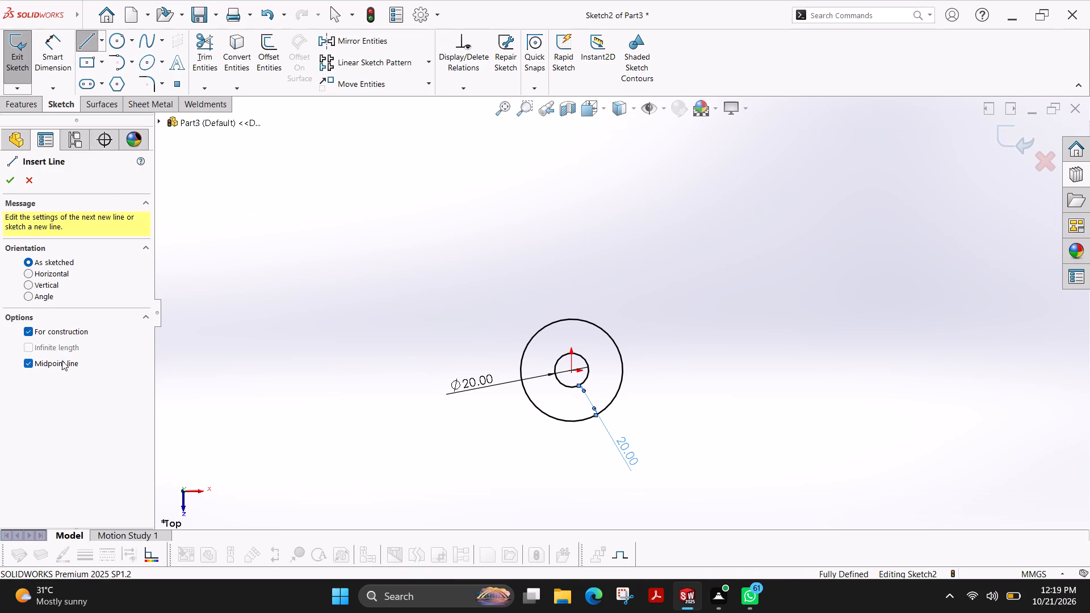
left_click(62, 359)
left_click(572, 370)
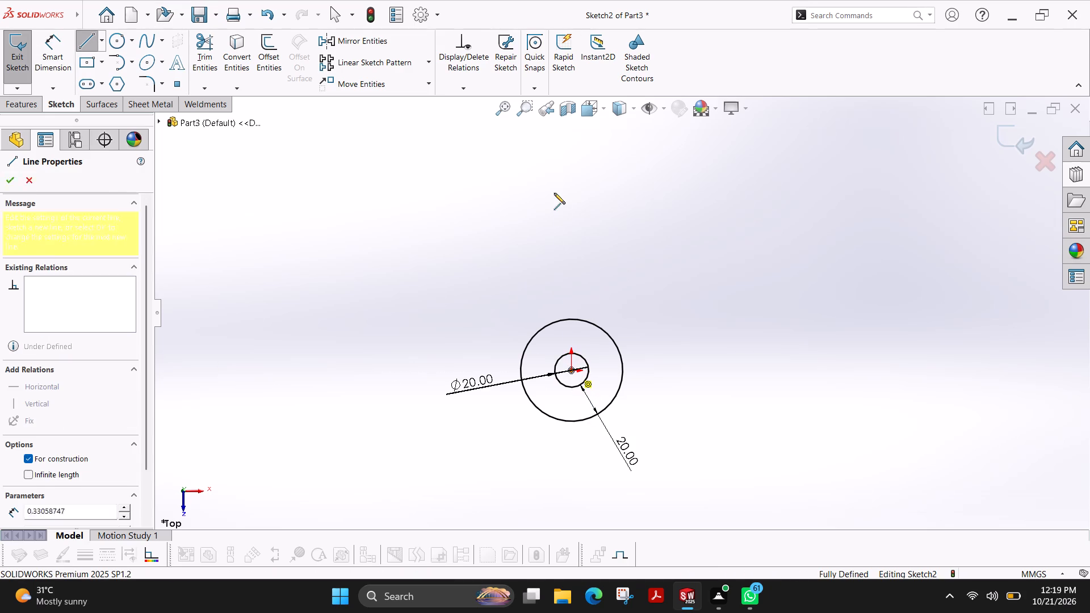
left_click(571, 141)
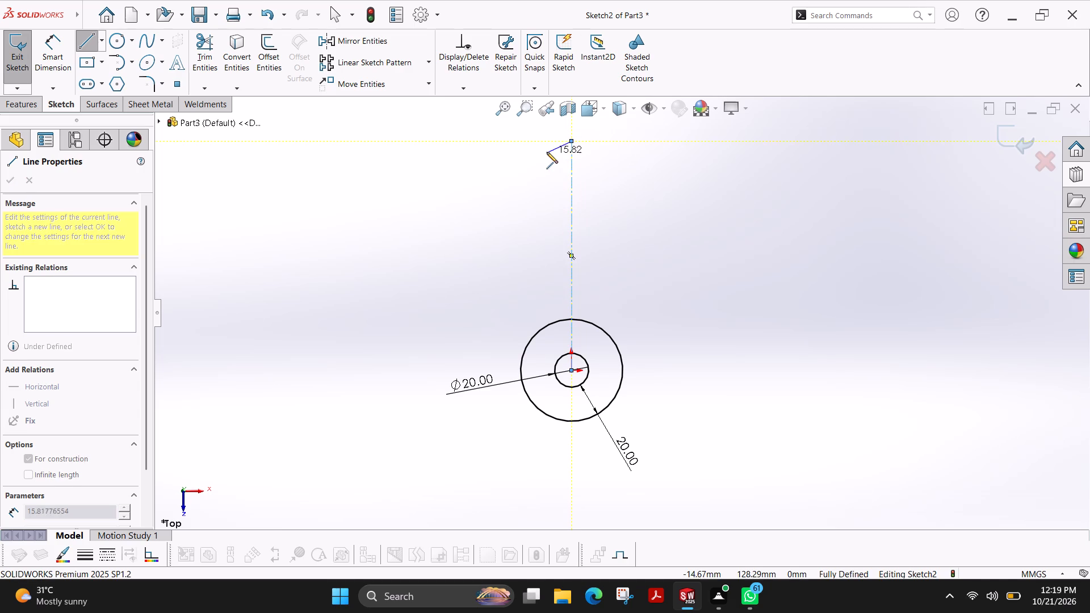
key("Escape")
Dimension the vertical construction line to a length of 100 mm.
left_click(62, 49)
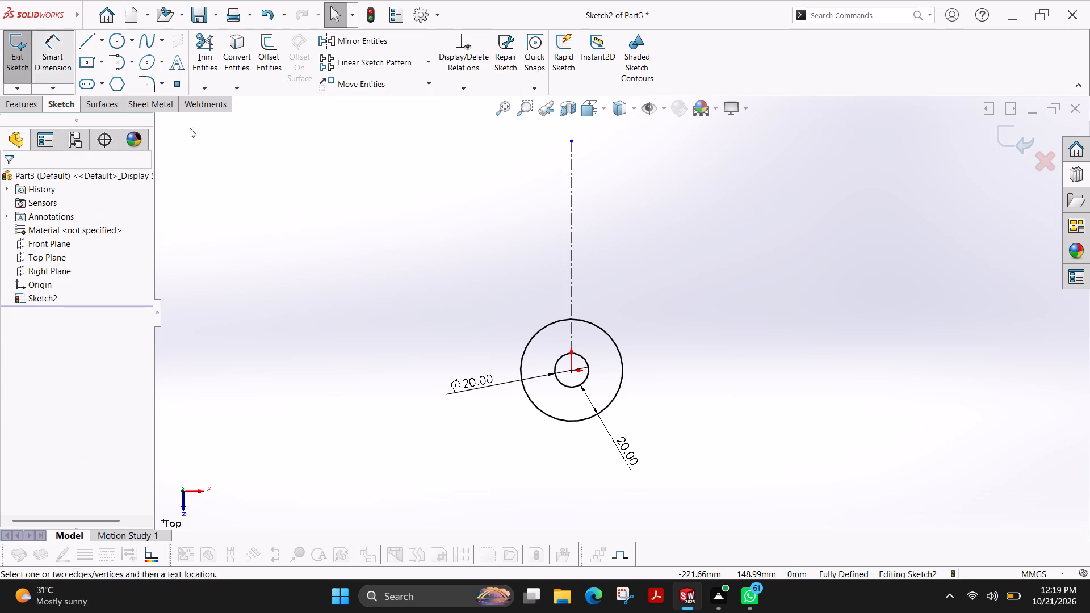
left_click(572, 236)
left_click(347, 227)
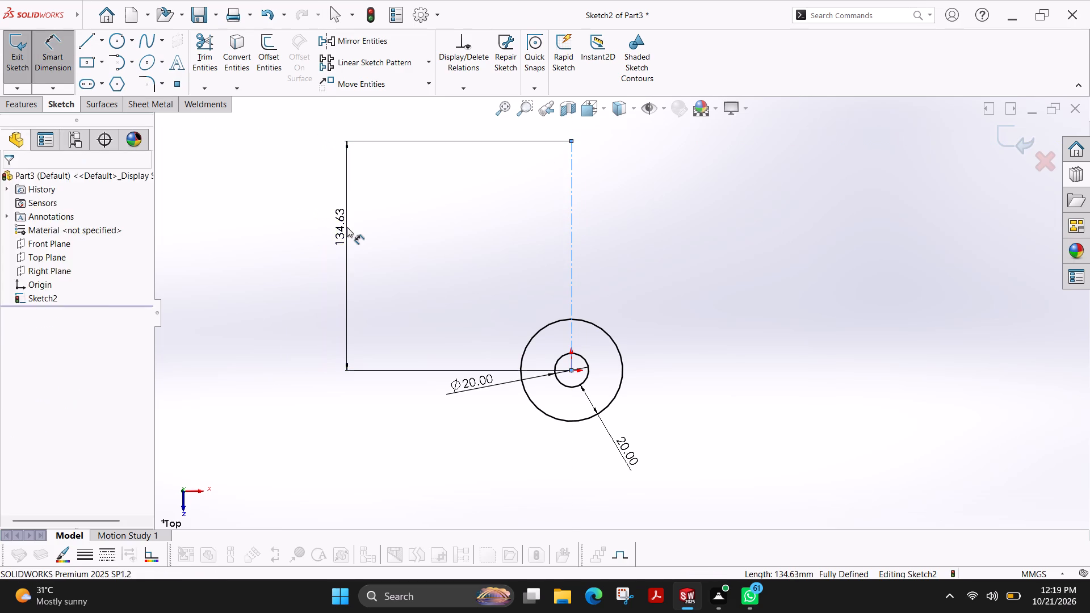
type("100")
key("Return")
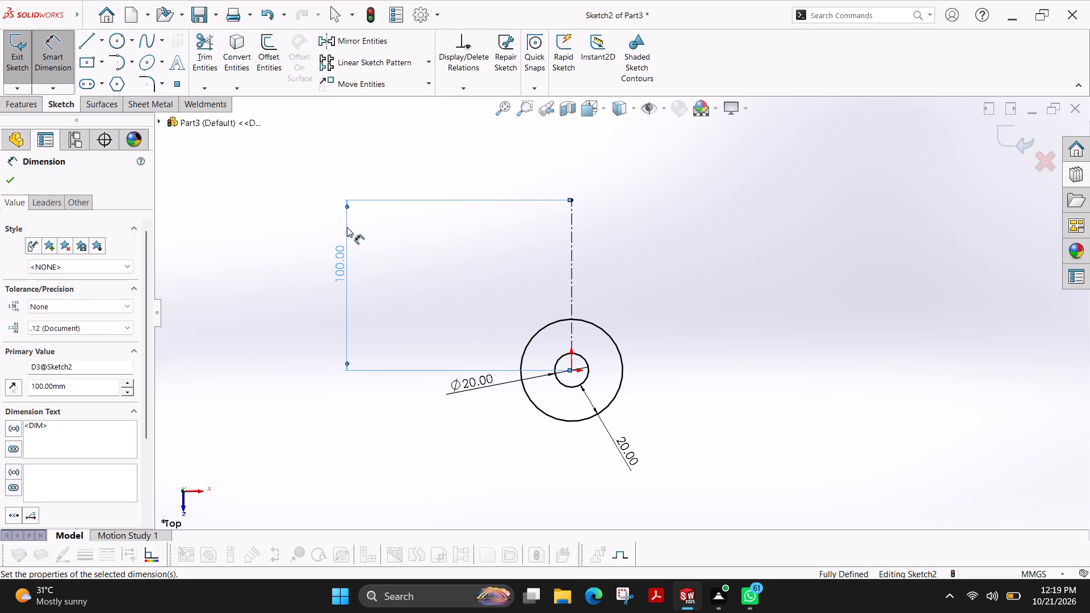
Draw two concentric circles centred on the construction line's upper endpoint, with radii of about 12 mm and 23 mm.
scroll(686, 218, "down", 1)
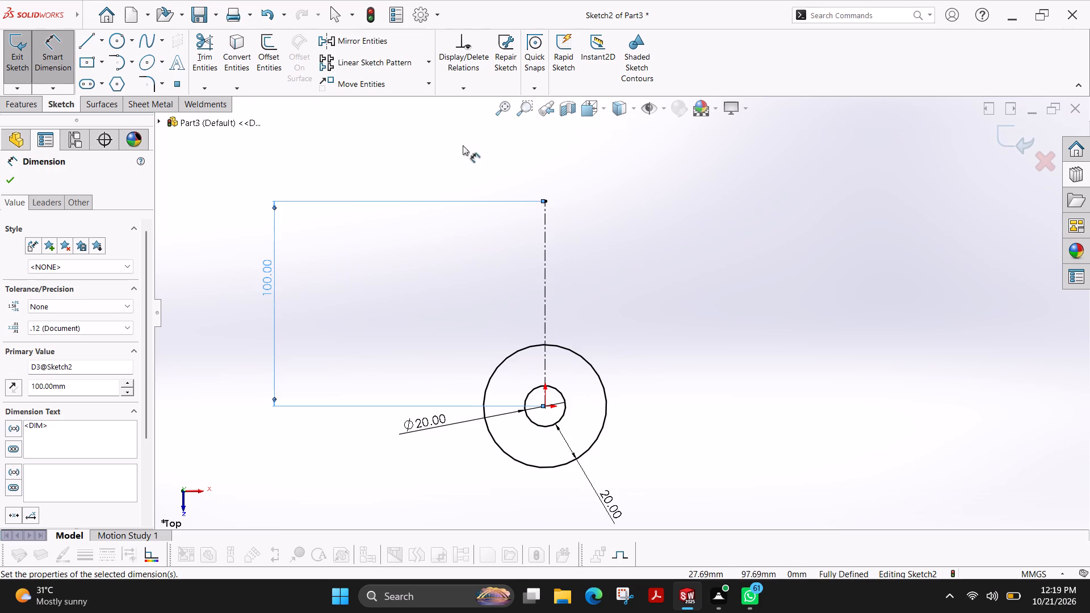
left_click(125, 42)
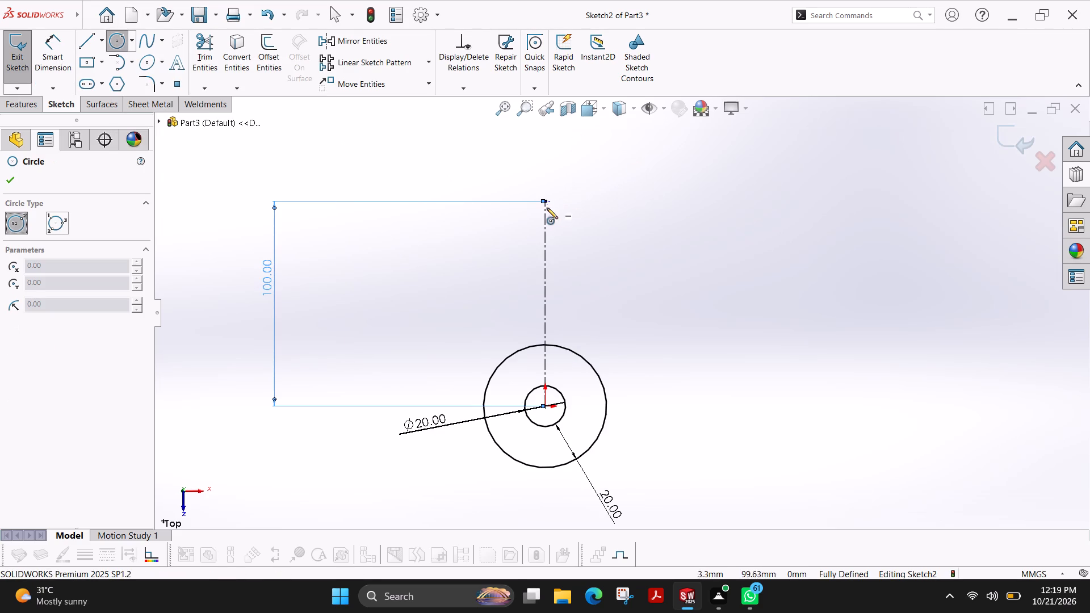
left_click(545, 202)
left_click(563, 186)
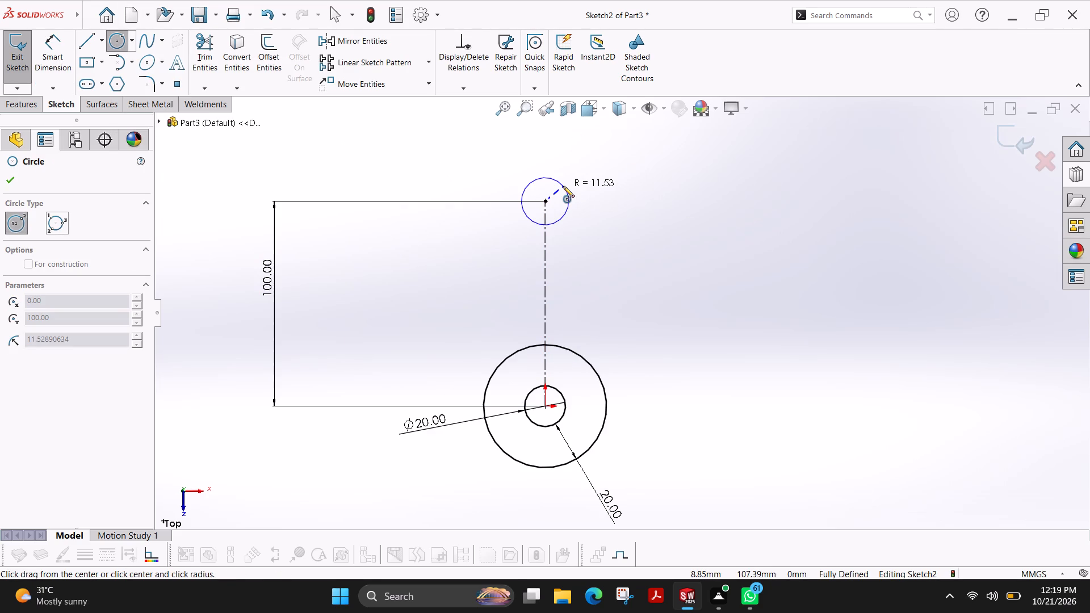
left_click(547, 201)
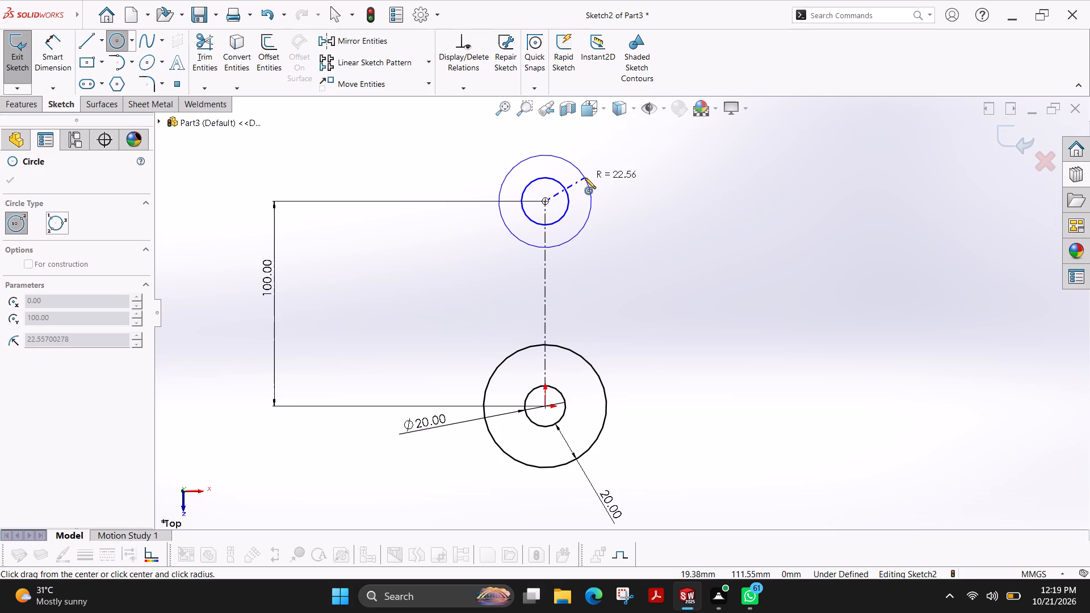
left_click(585, 177)
left_click(14, 178)
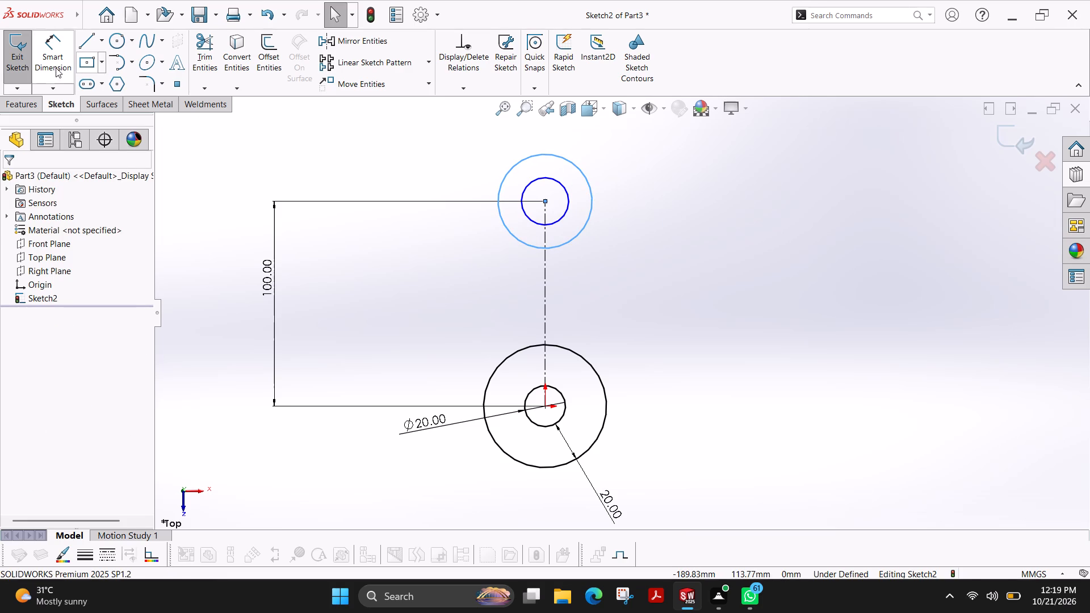
Dimension the inner circle at the construction line's upper end to a diameter of 20 mm.
left_click(54, 67)
left_click(567, 197)
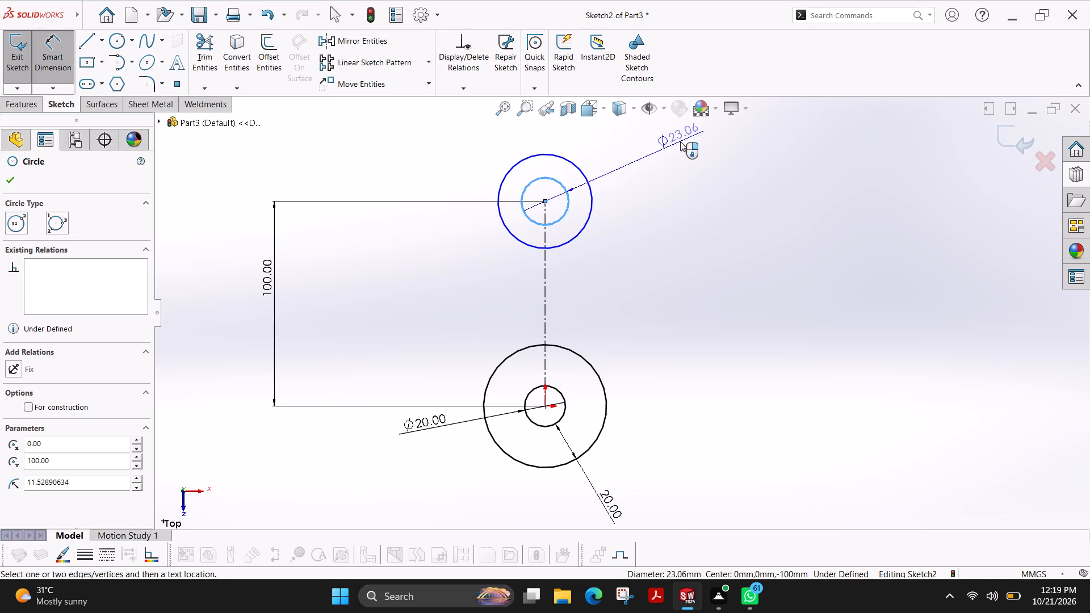
scroll(680, 141, "up", 1)
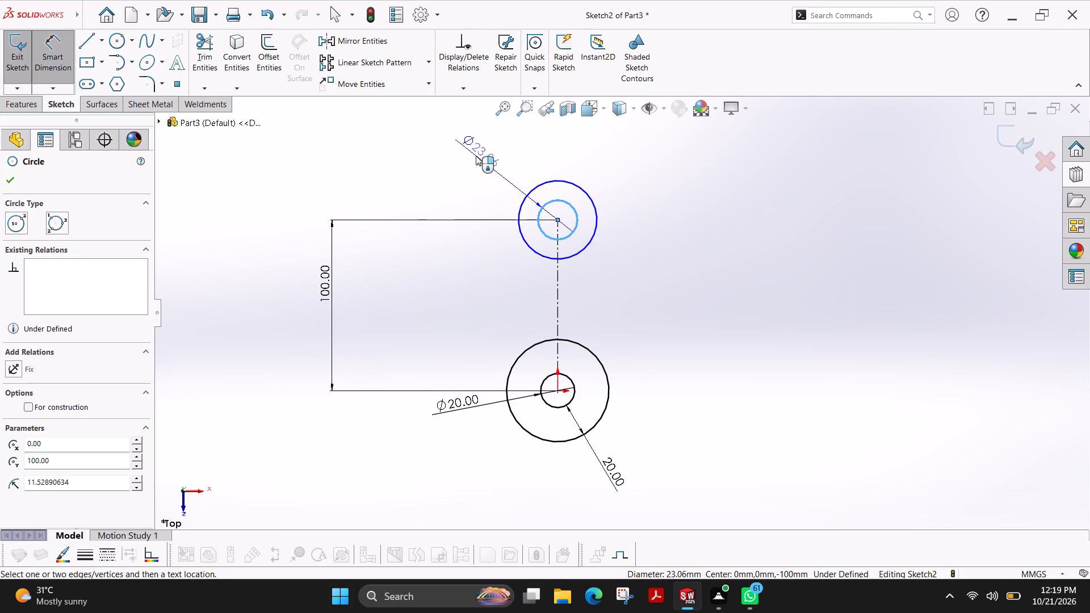
left_click(476, 156)
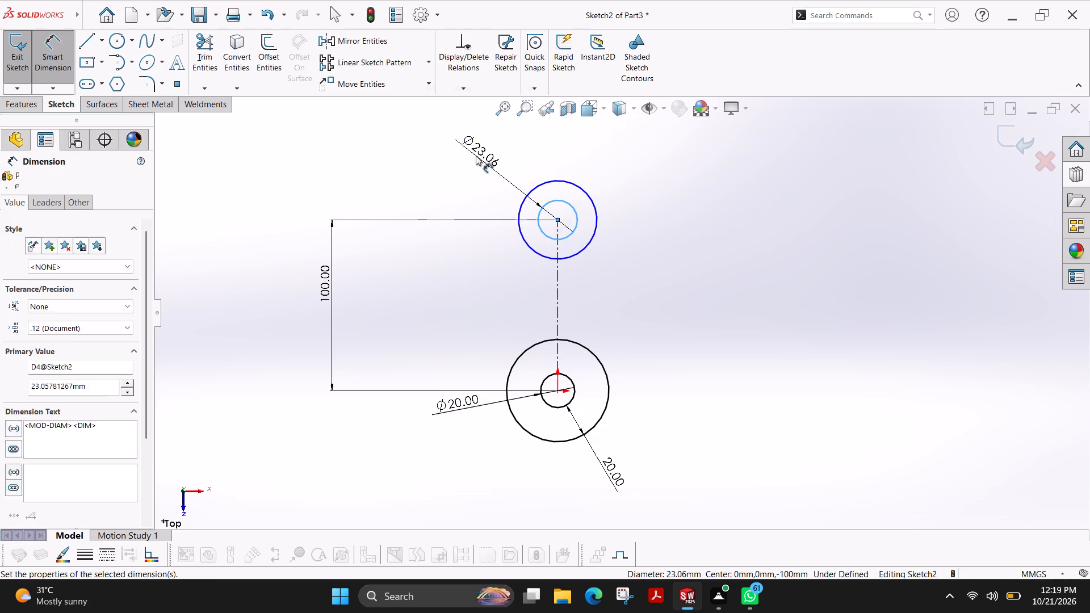
type("20")
key("Return")
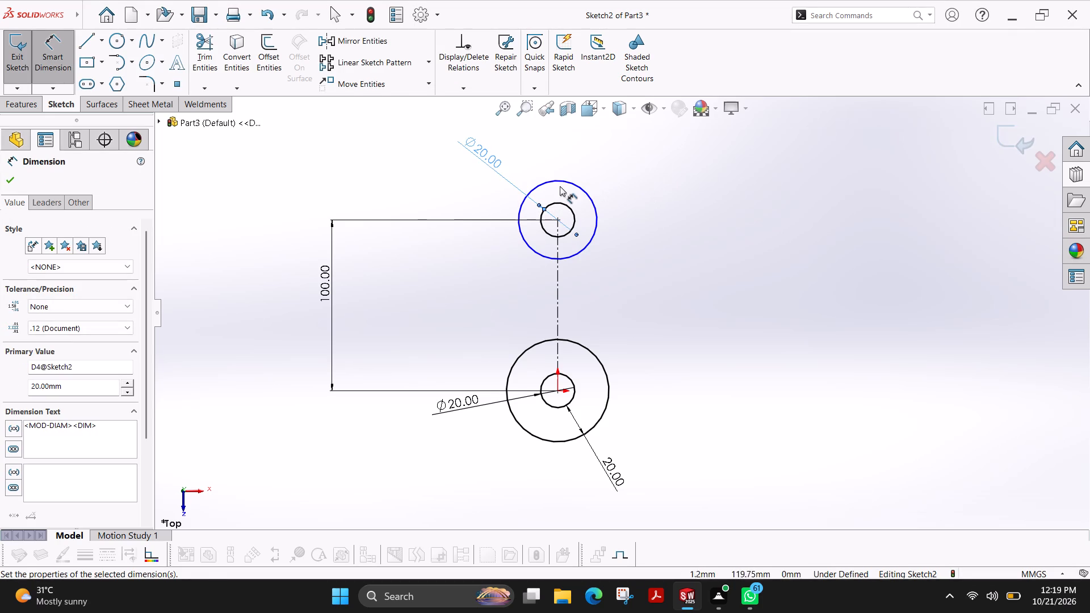
Dimension the outer circle at the construction line's upper end to a diameter of 50 mm.
left_click(574, 183)
left_click(656, 139)
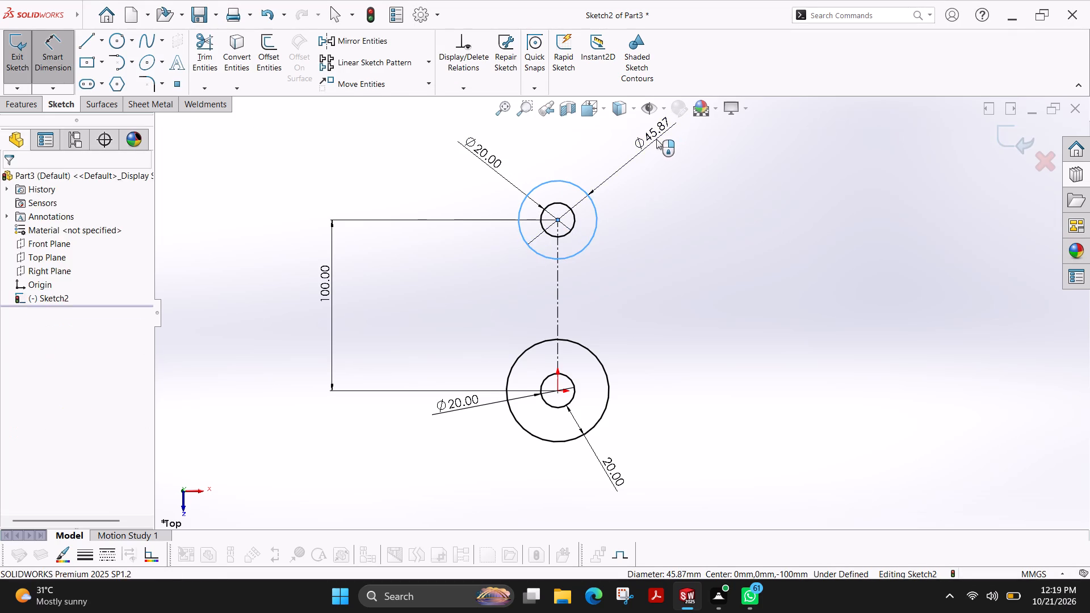
type("50")
key("Return")
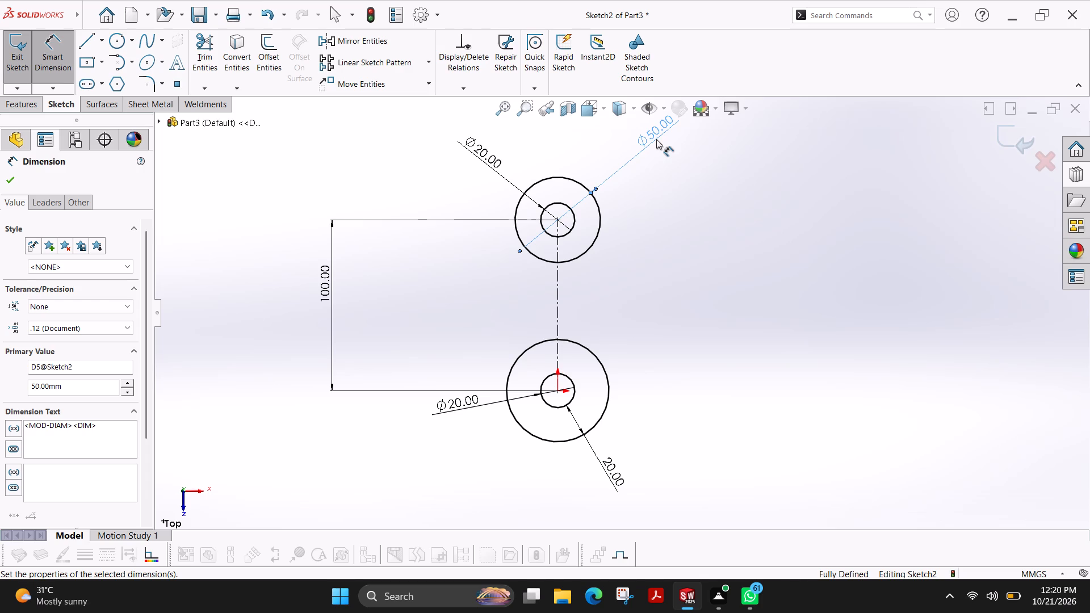
Draw a line about 100 mm long, tangent to the upper 20 mm circle and sloping down to the left.
left_click(89, 48)
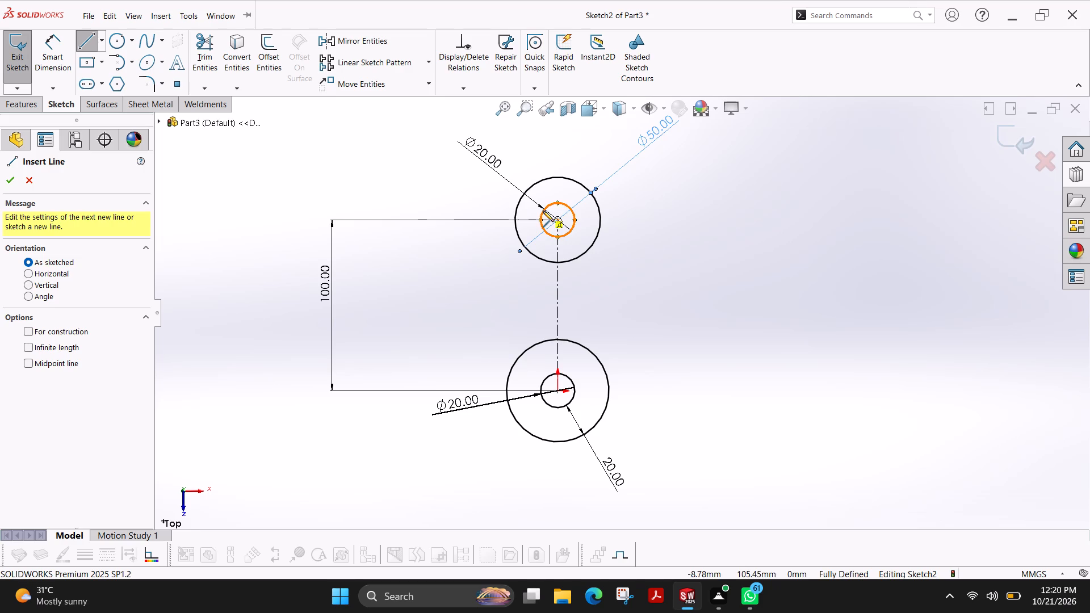
left_click(543, 211)
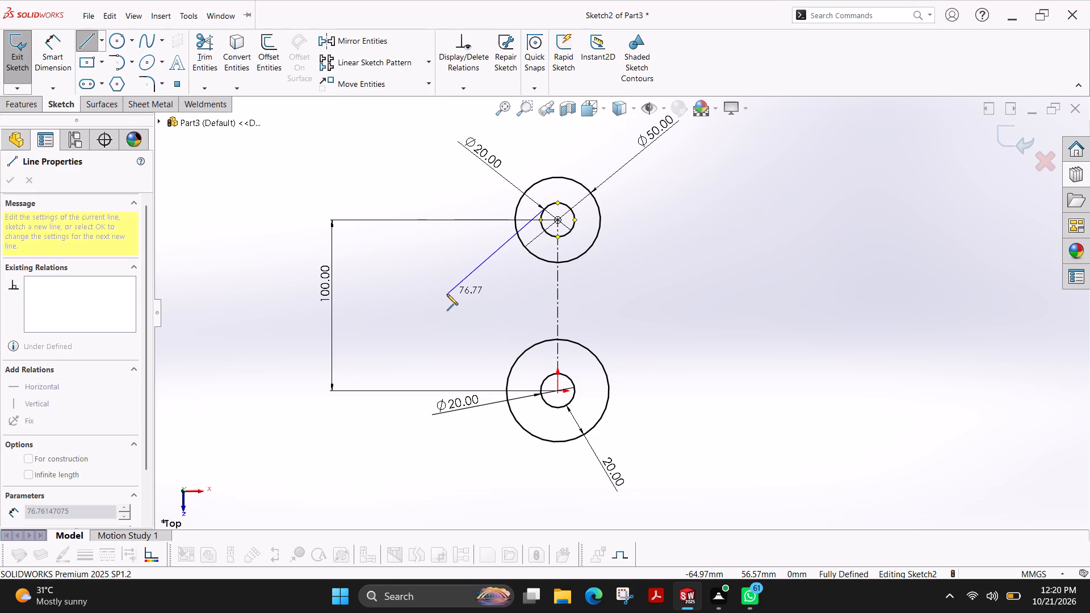
left_click(413, 313)
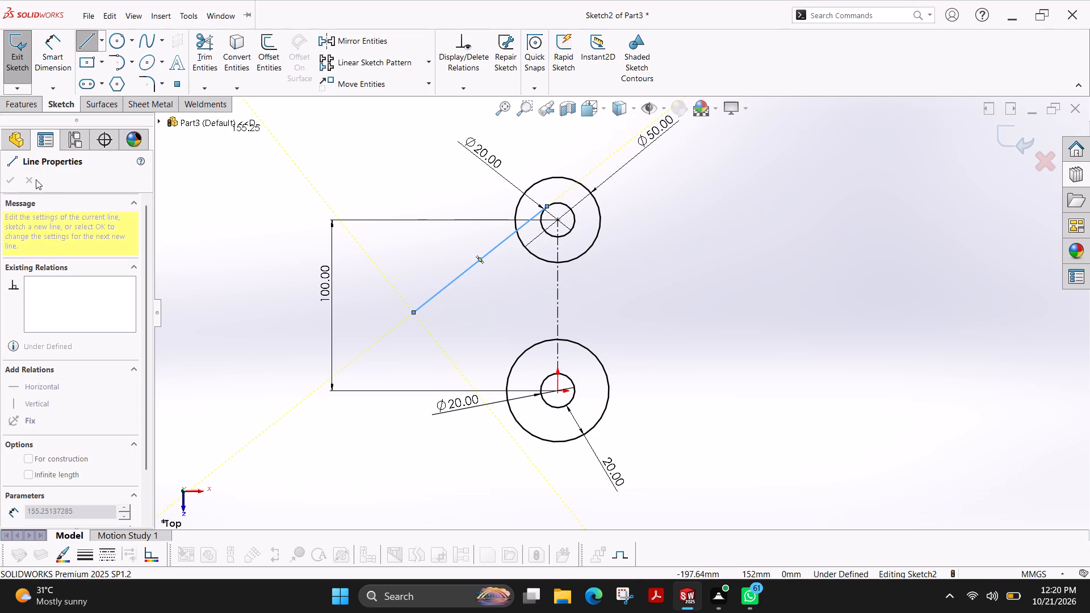
key("Escape")
Mirror the sloping tangent line about the vertical construction line, keeping the original.
left_click(349, 41)
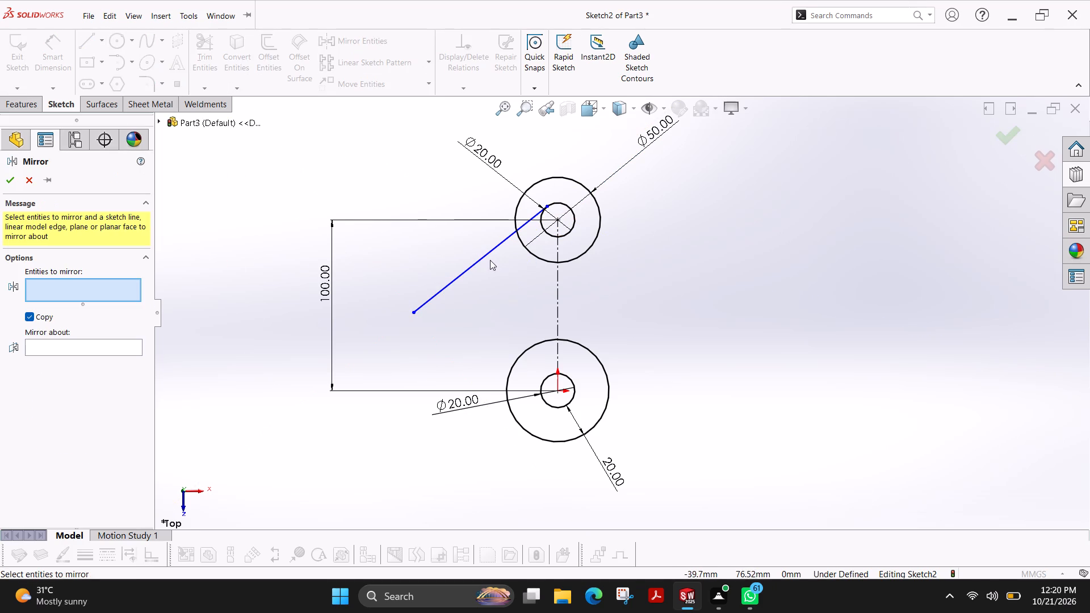
left_click(480, 261)
left_click(48, 345)
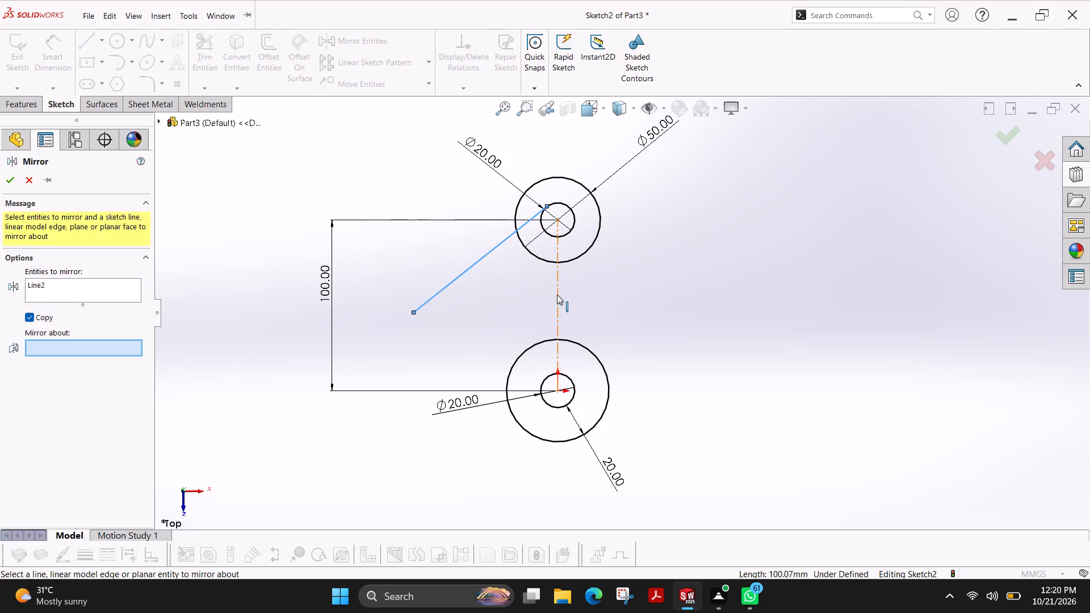
left_click(557, 295)
left_click(7, 186)
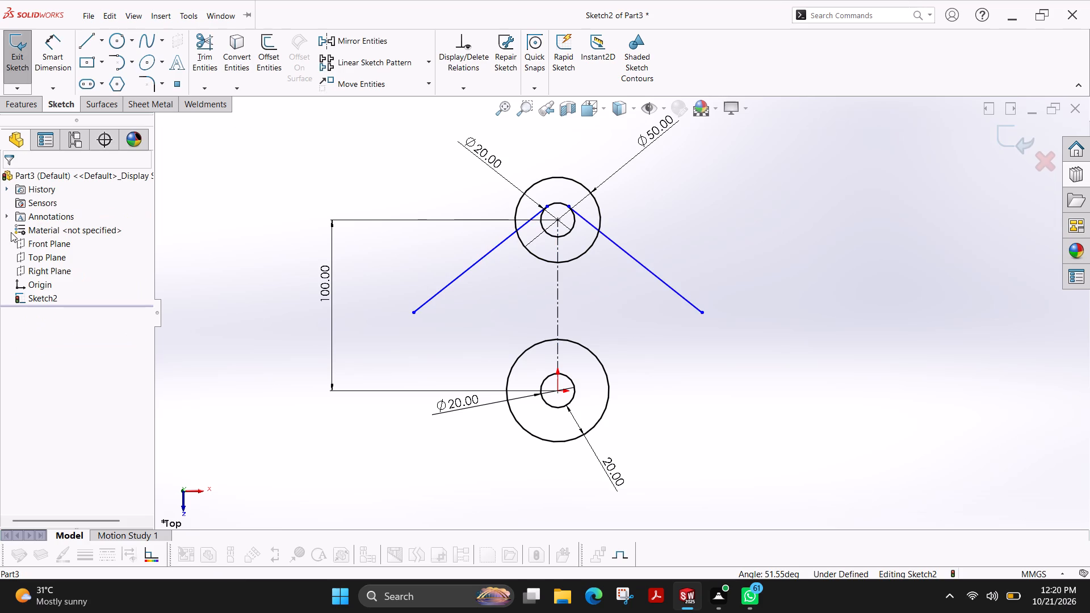
Dimension the angle between the left sloping line and the vertical construction line to 45°.
left_click(58, 42)
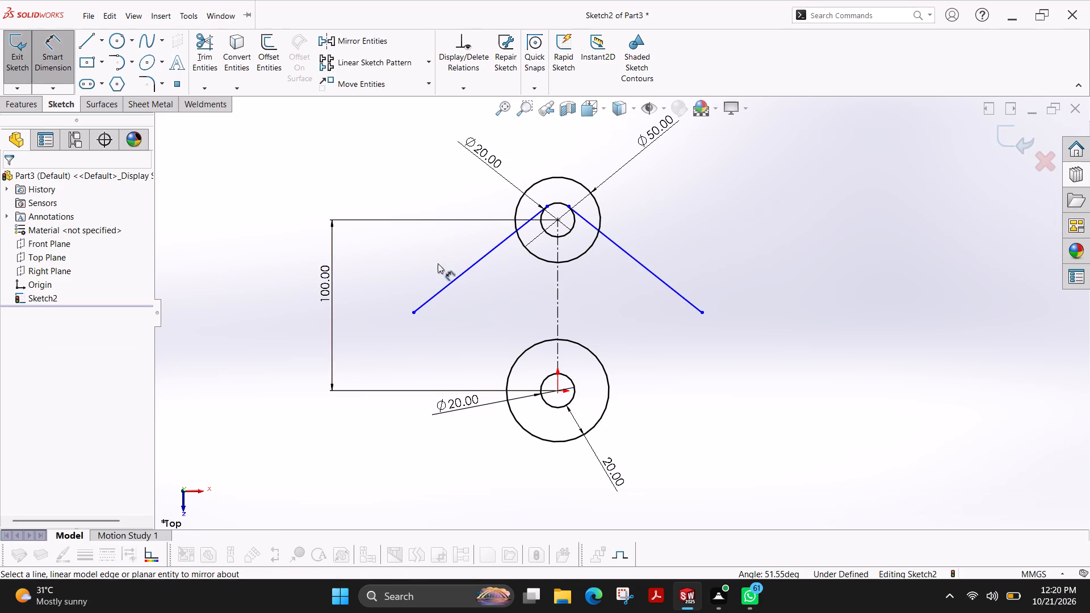
left_click(467, 268)
left_click(557, 297)
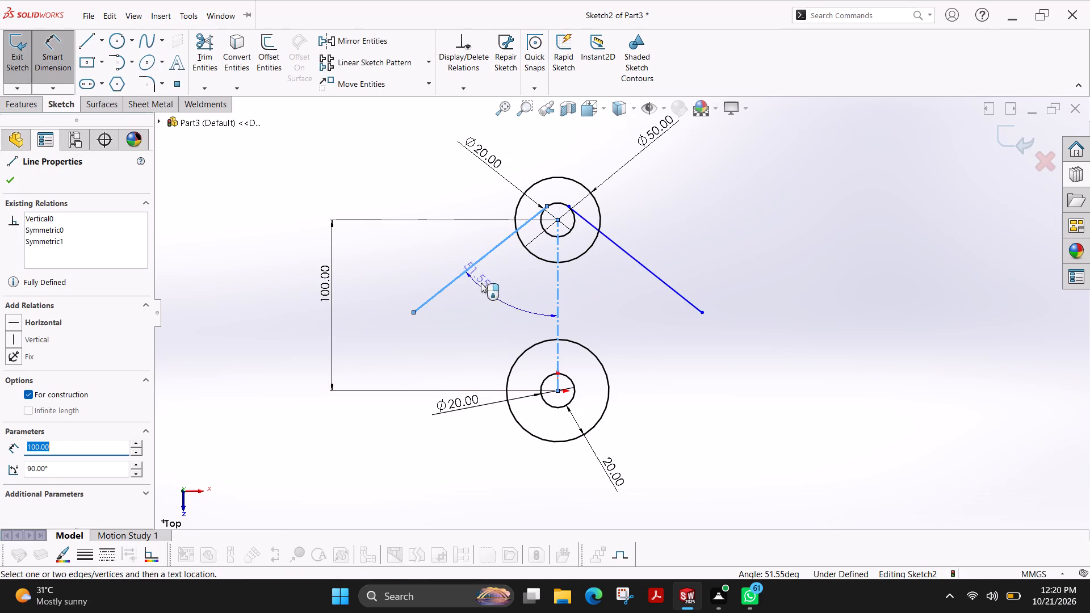
left_click(511, 288)
type("45")
key("Return")
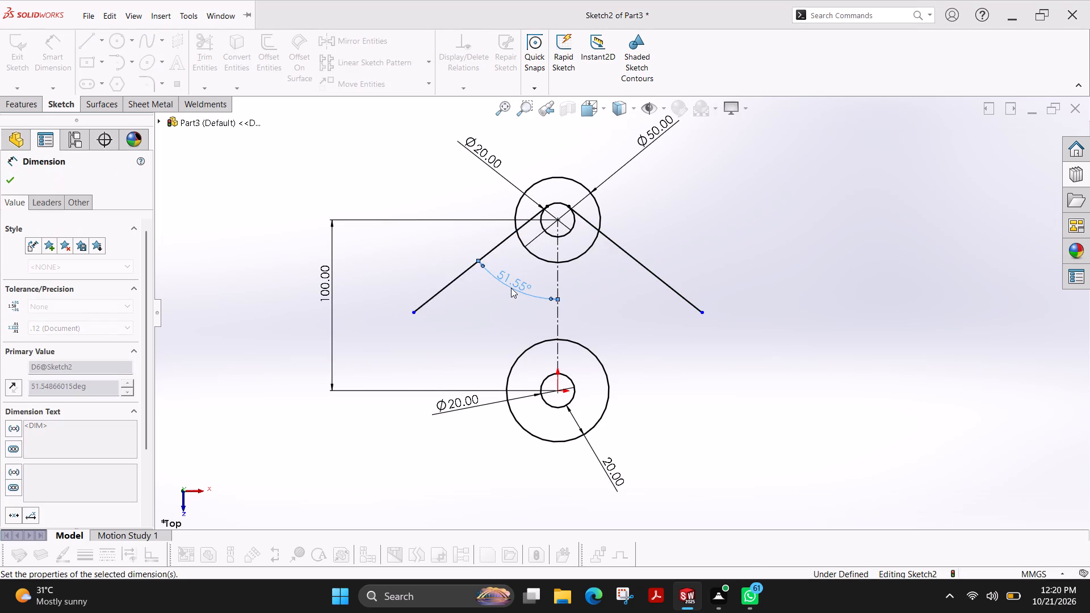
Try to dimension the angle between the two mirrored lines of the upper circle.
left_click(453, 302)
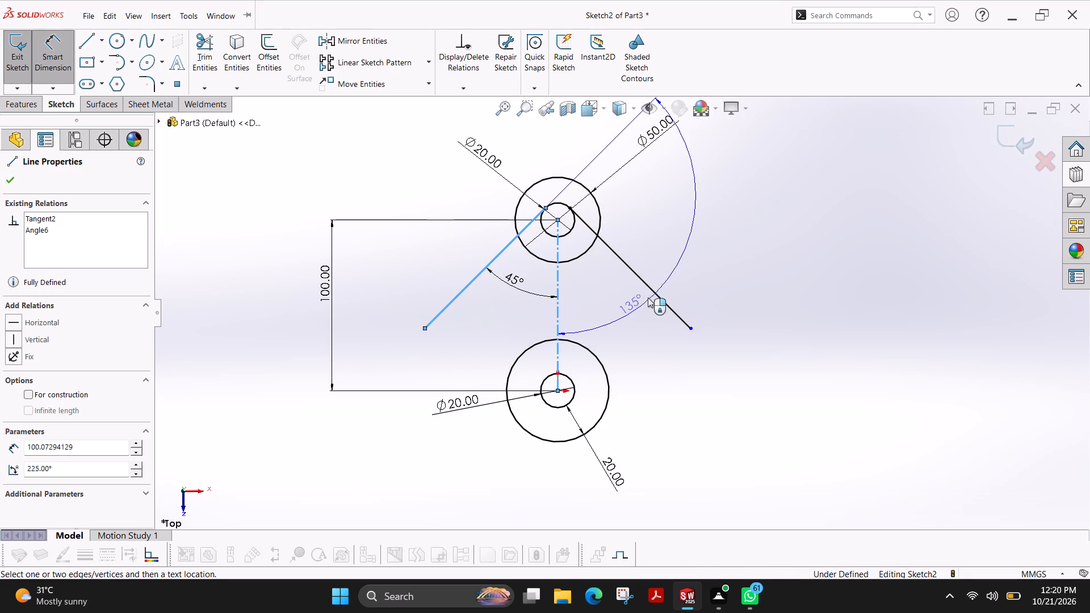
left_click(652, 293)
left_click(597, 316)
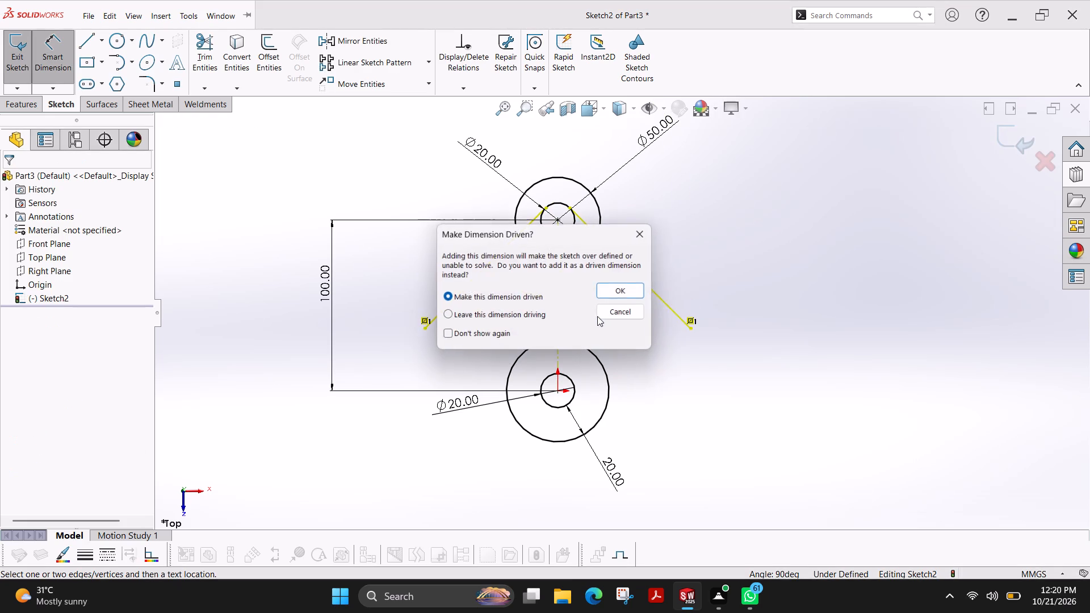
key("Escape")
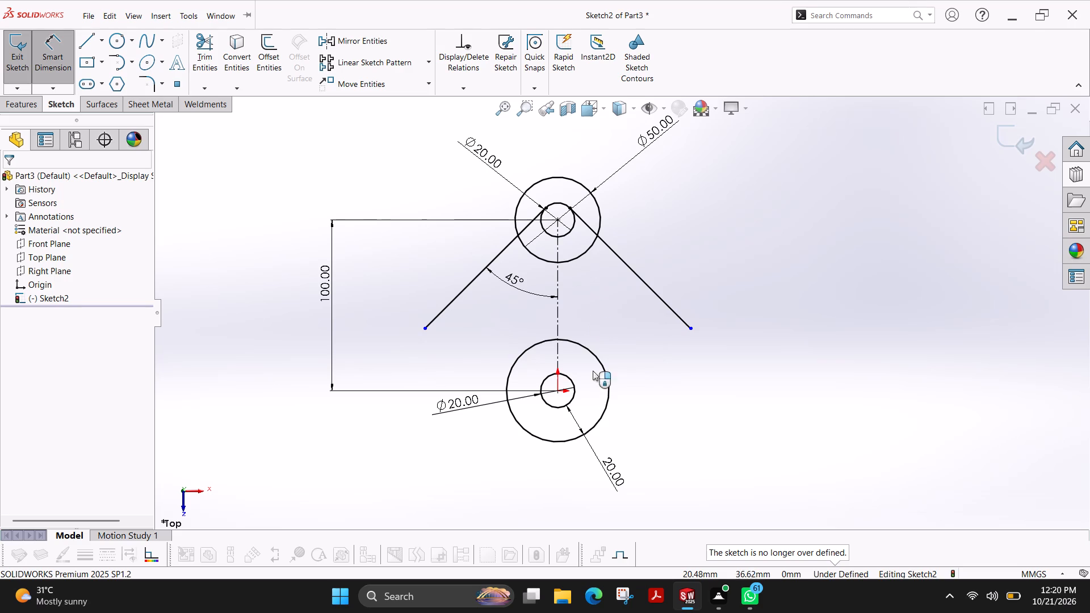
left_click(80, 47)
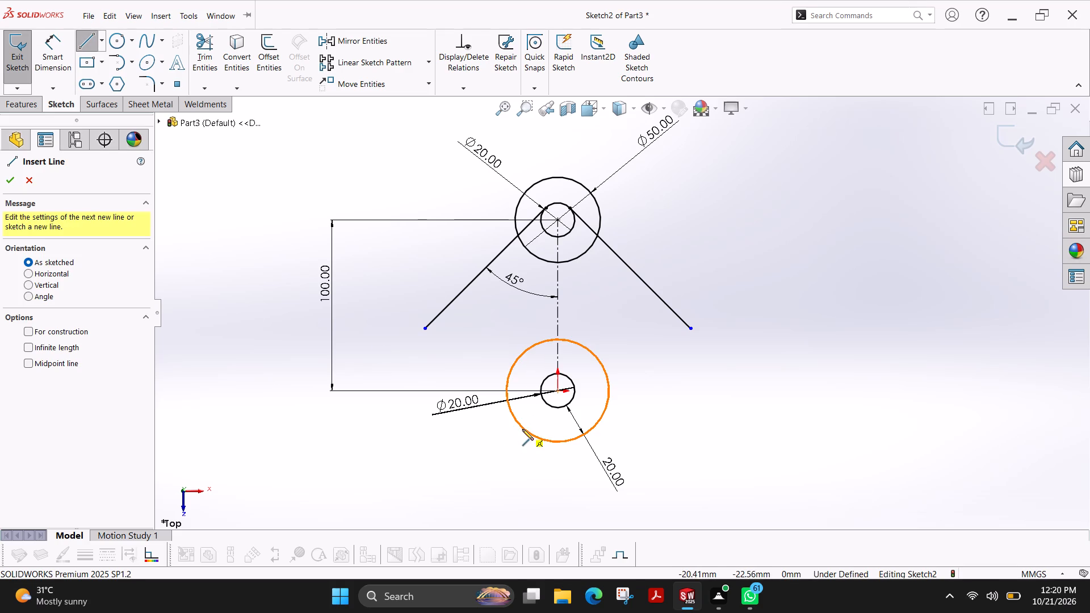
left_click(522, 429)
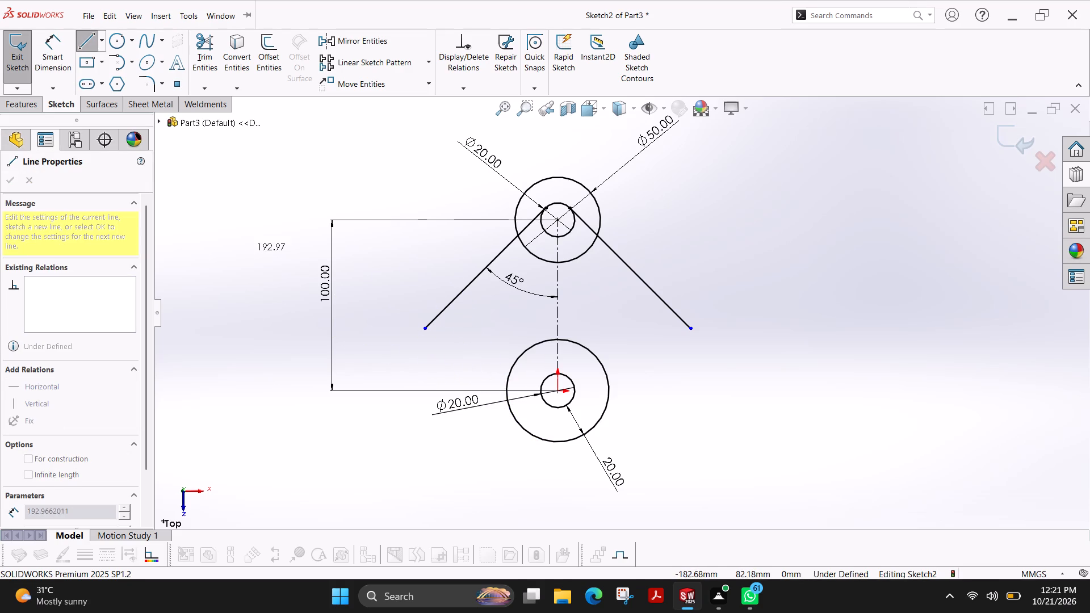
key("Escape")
Draw a line about 92 mm long, tangent to the lower outer circle and rising to the upper left.
left_click(92, 45)
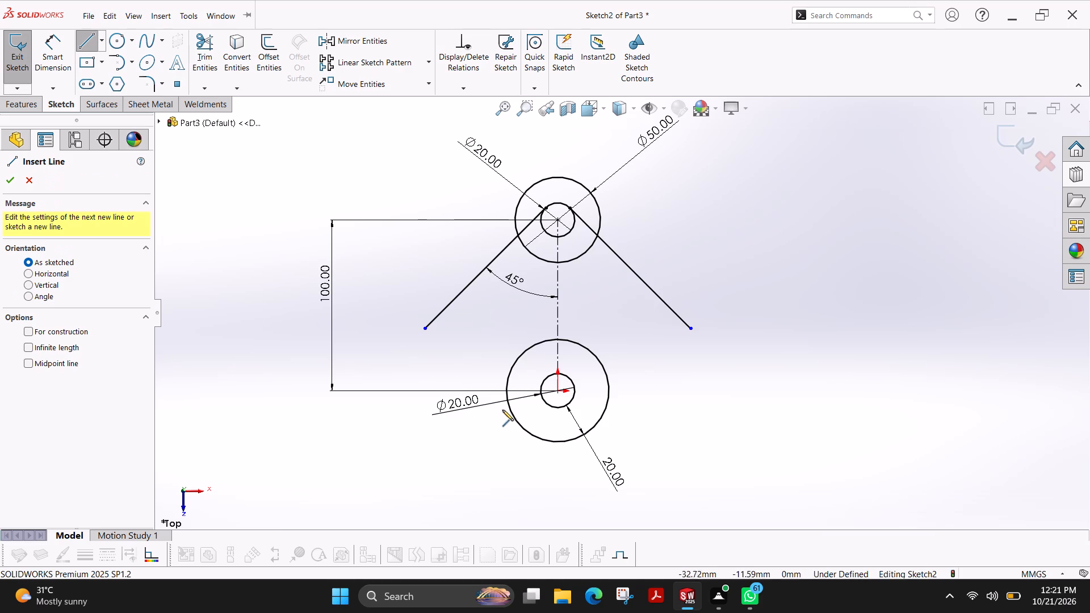
left_click(510, 408)
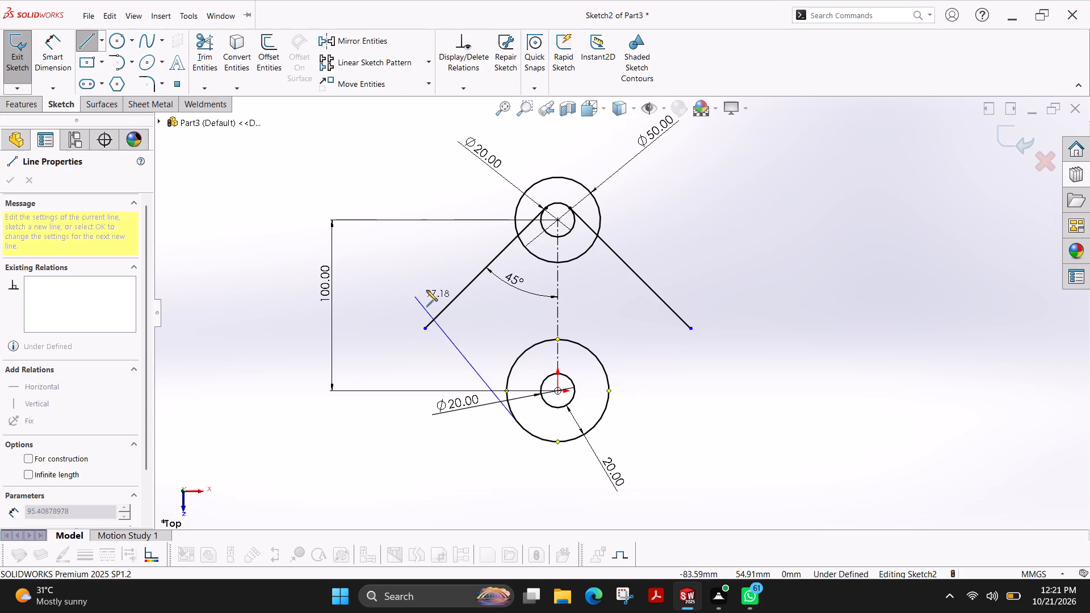
left_click(396, 356)
key("Escape")
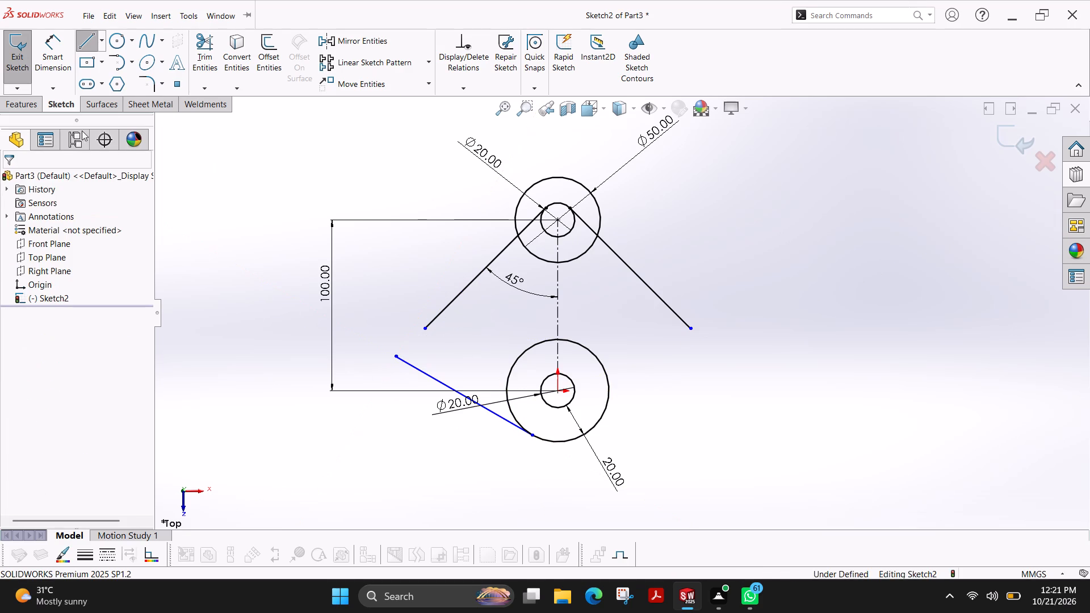
Mirror the lower circle's tangent line about the vertical construction line, keeping the original.
left_click(358, 45)
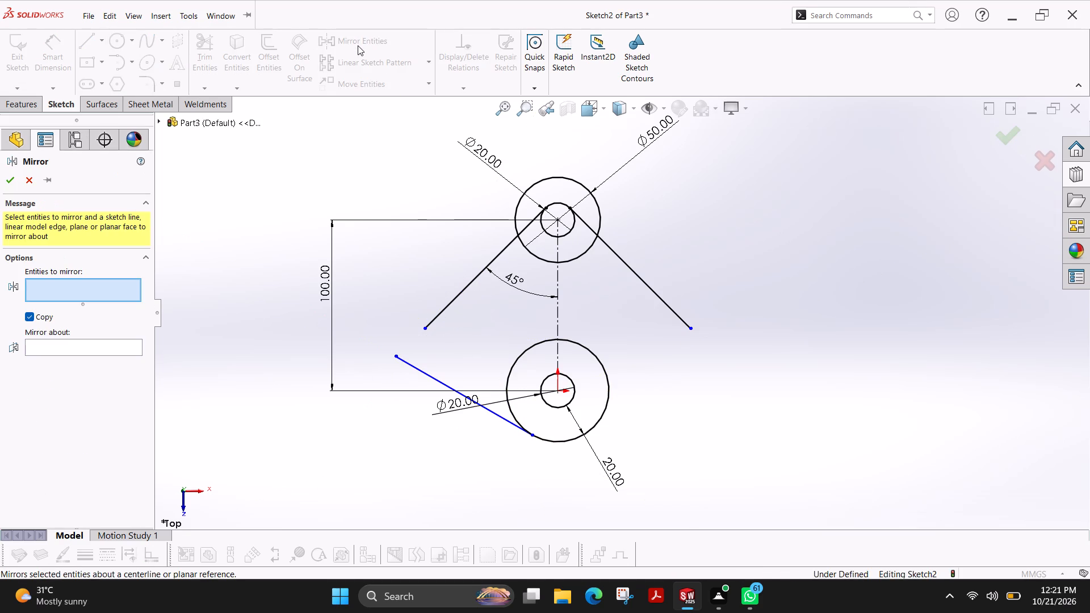
left_click(416, 366)
left_click(93, 352)
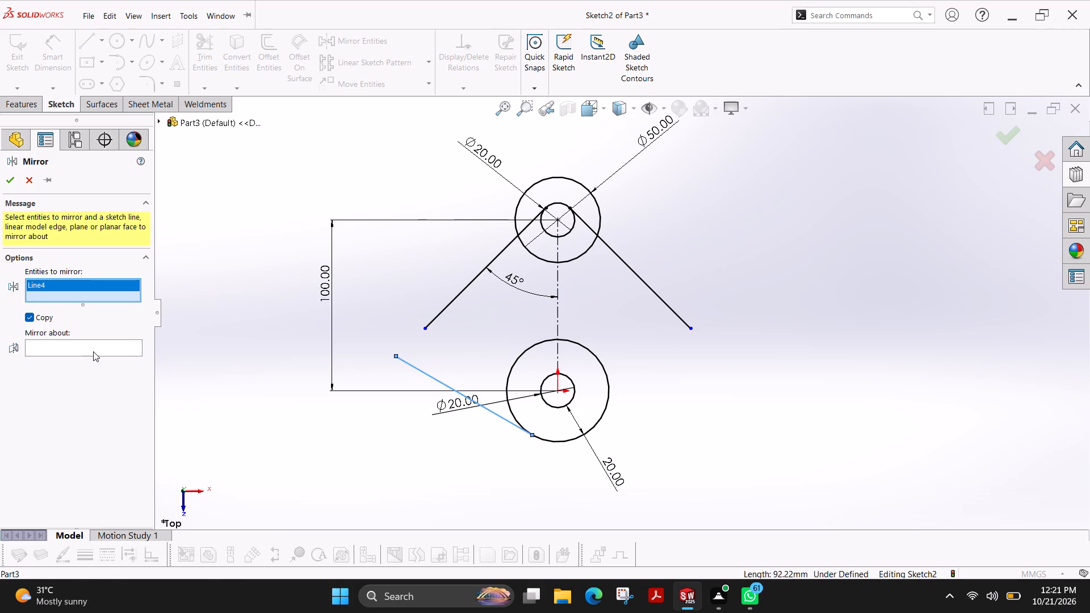
left_click(90, 350)
left_click(557, 324)
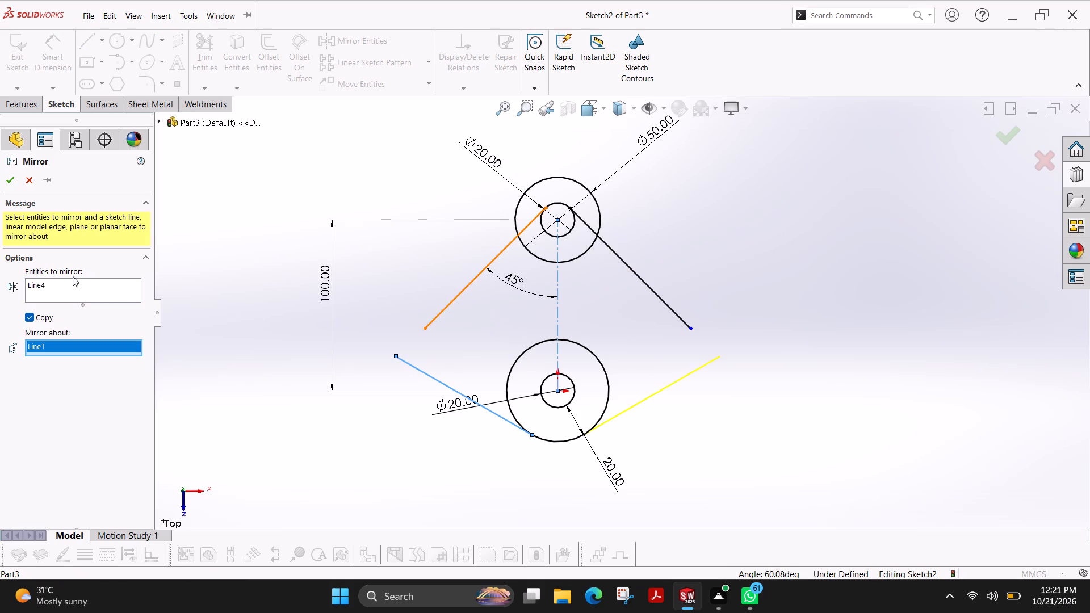
left_click(7, 183)
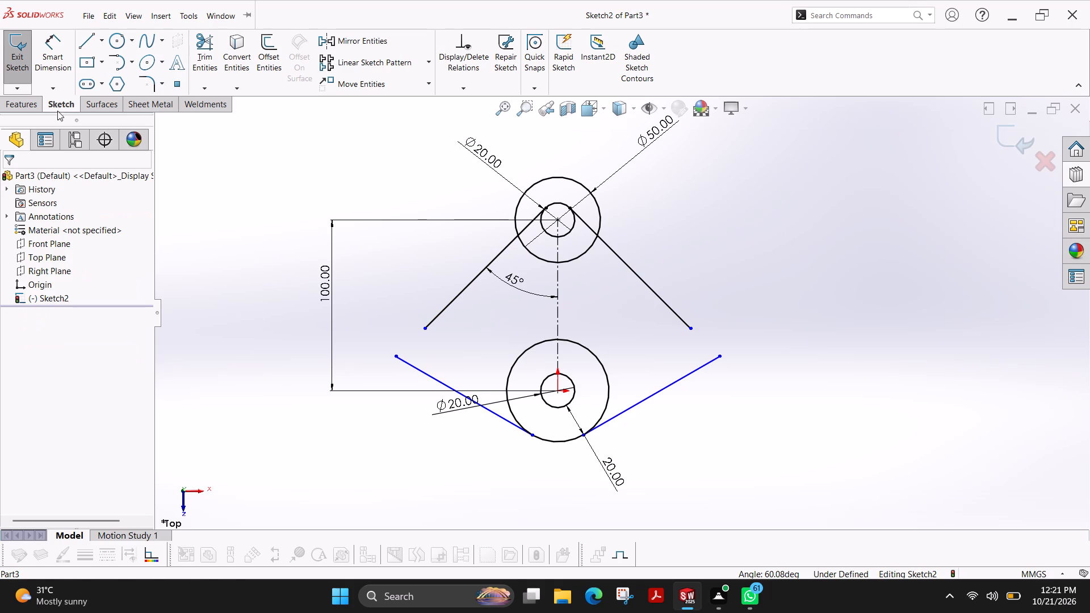
Dimension the angle between the two tangent lines of the lower outer circle to 60°.
left_click(51, 51)
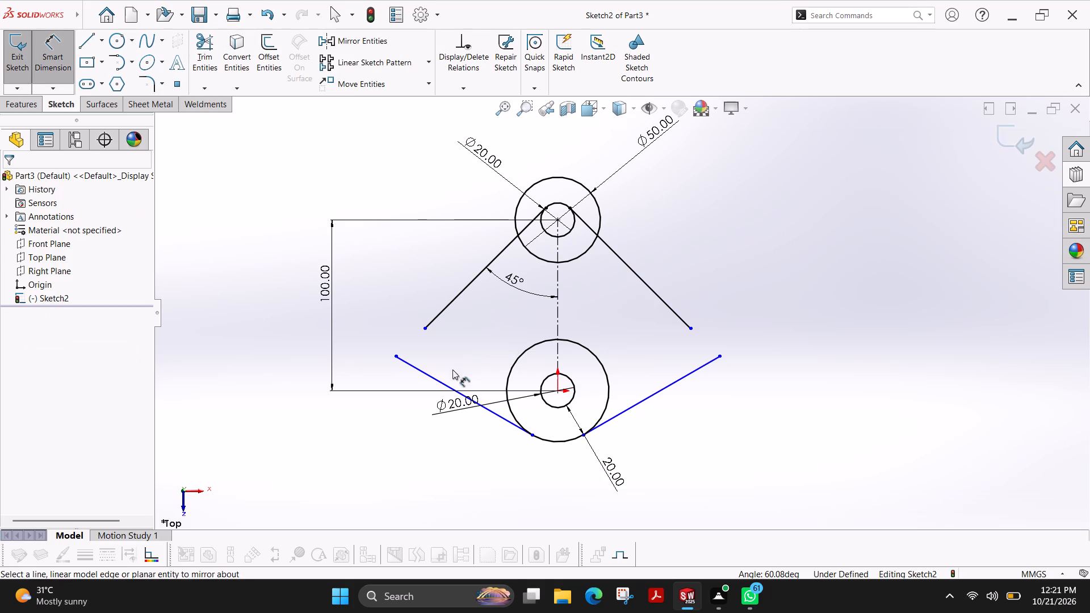
left_click(427, 373)
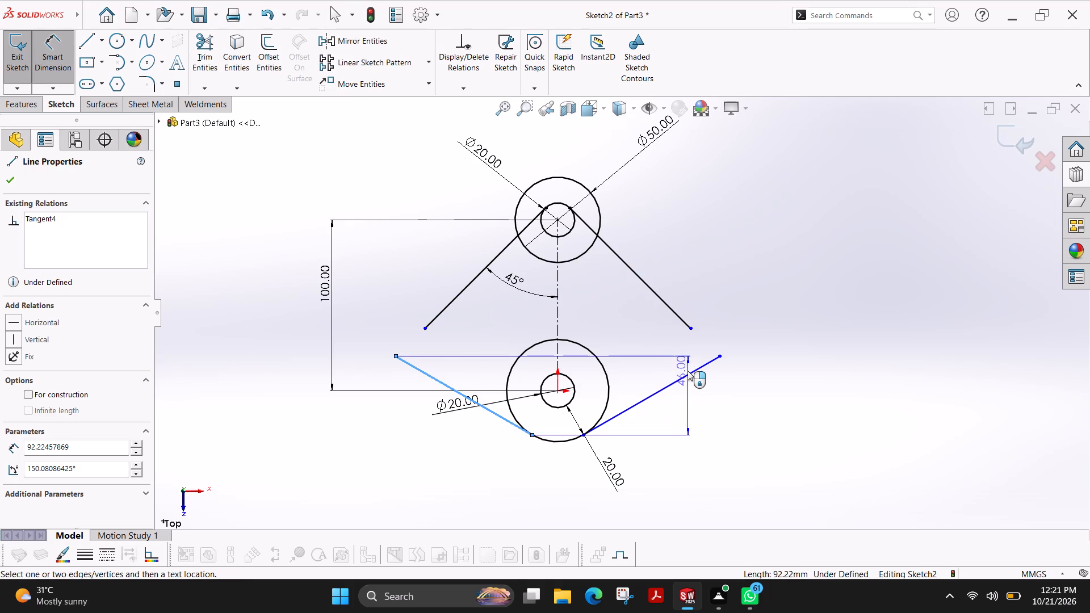
left_click(693, 371)
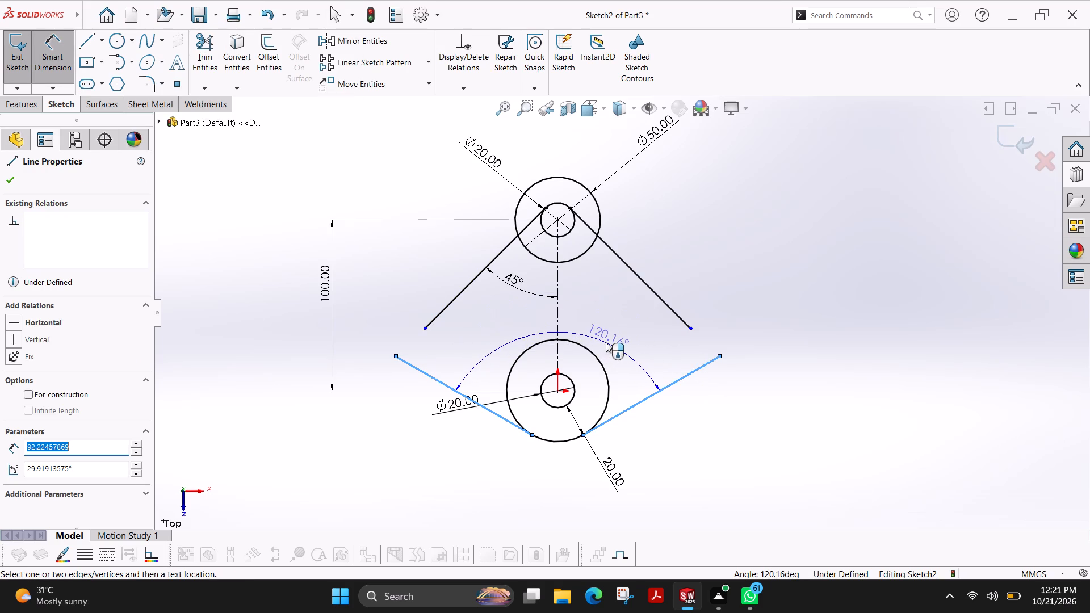
left_click(606, 342)
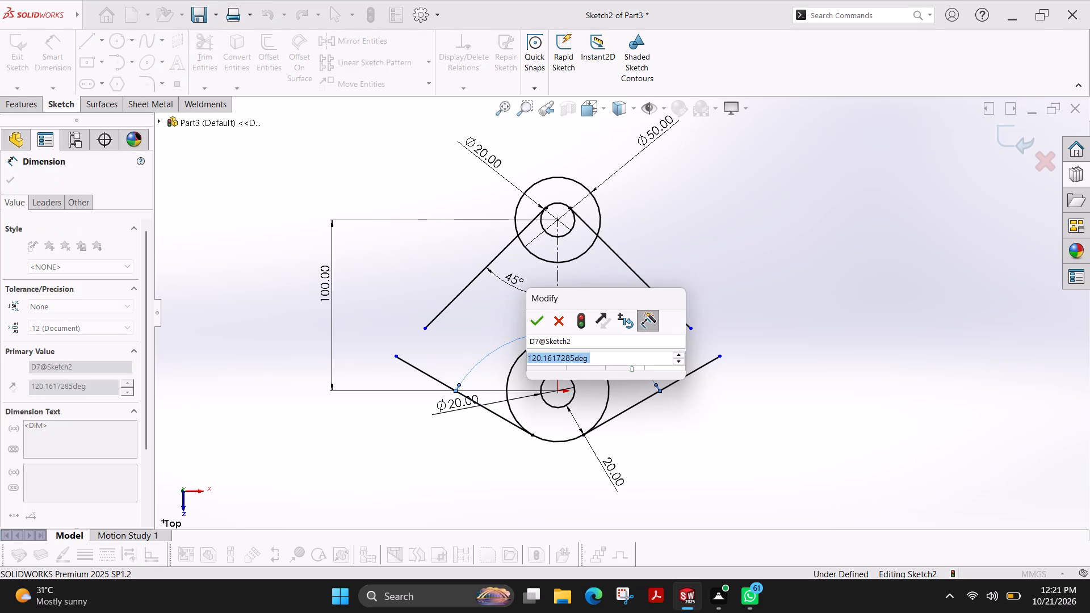
type("60")
key("Return")
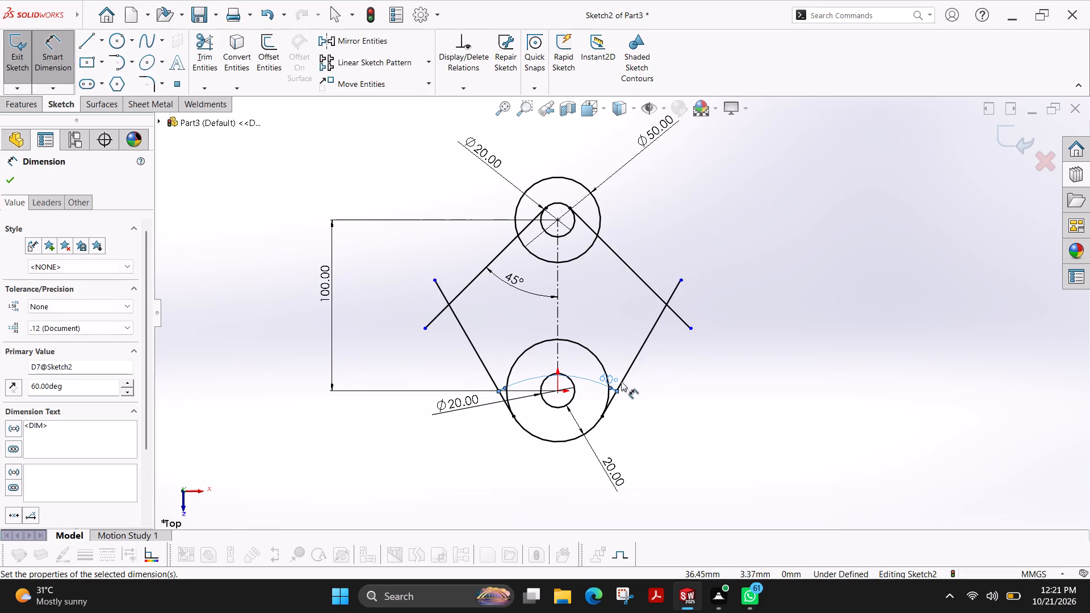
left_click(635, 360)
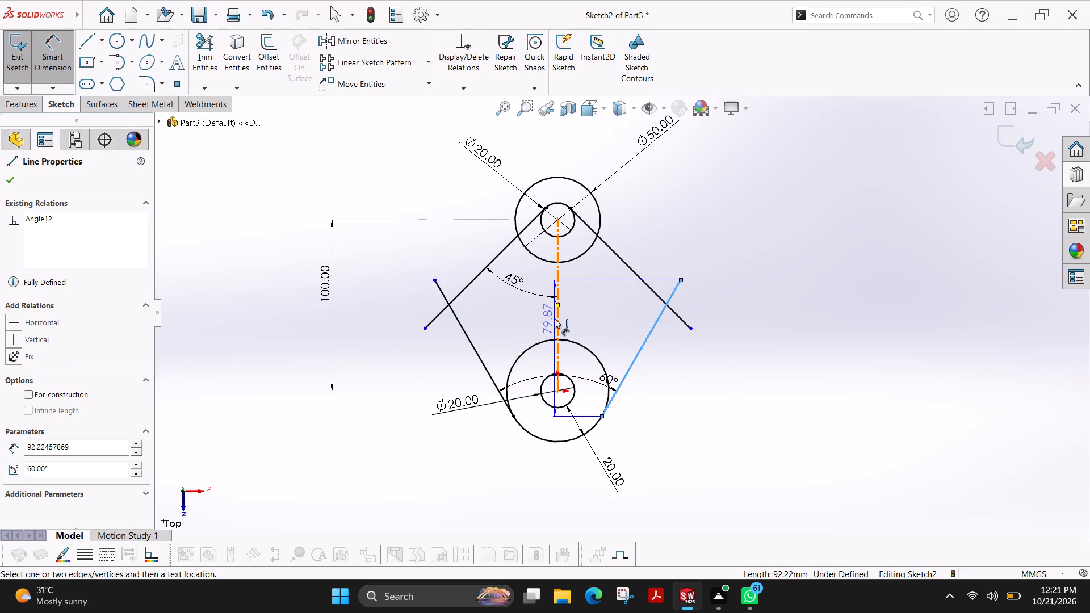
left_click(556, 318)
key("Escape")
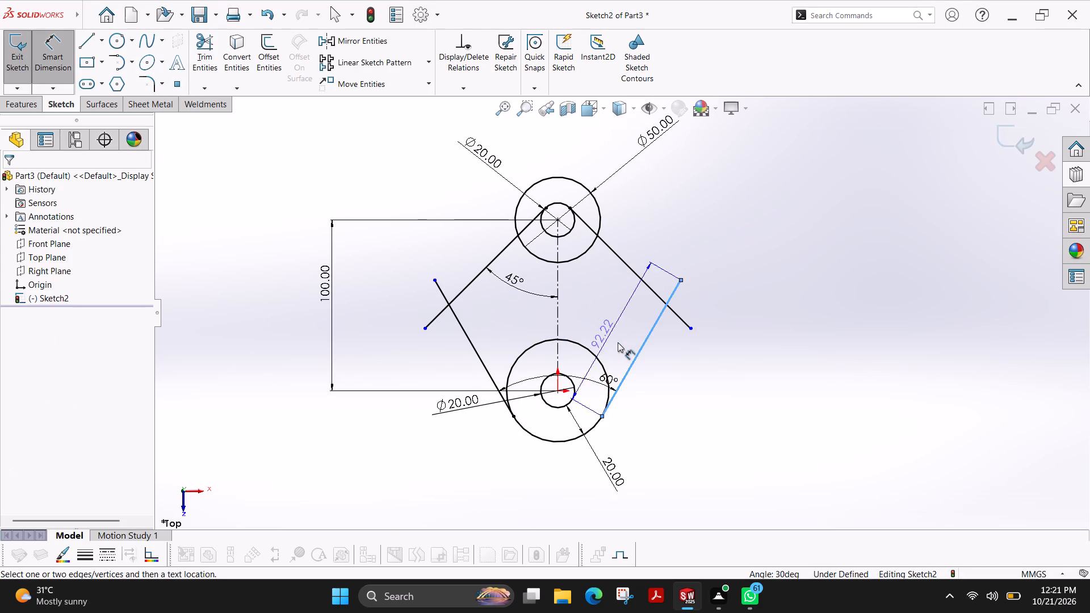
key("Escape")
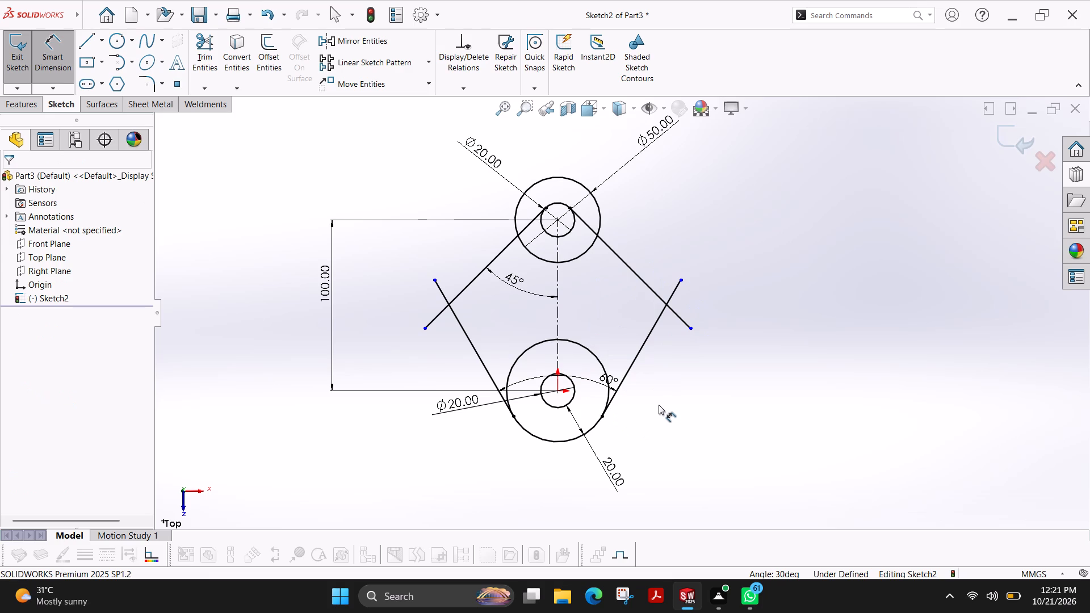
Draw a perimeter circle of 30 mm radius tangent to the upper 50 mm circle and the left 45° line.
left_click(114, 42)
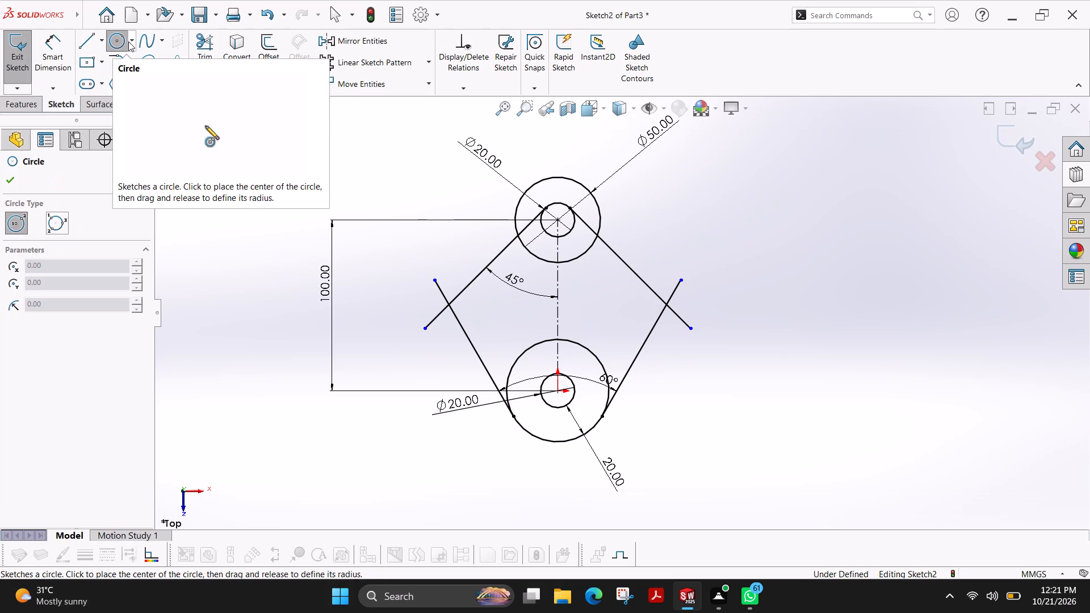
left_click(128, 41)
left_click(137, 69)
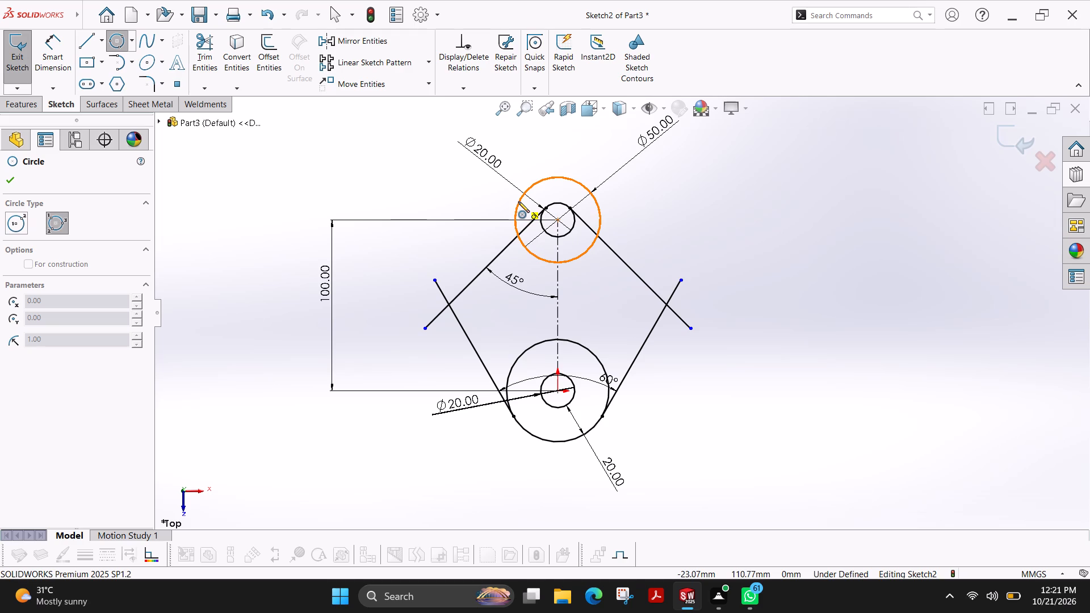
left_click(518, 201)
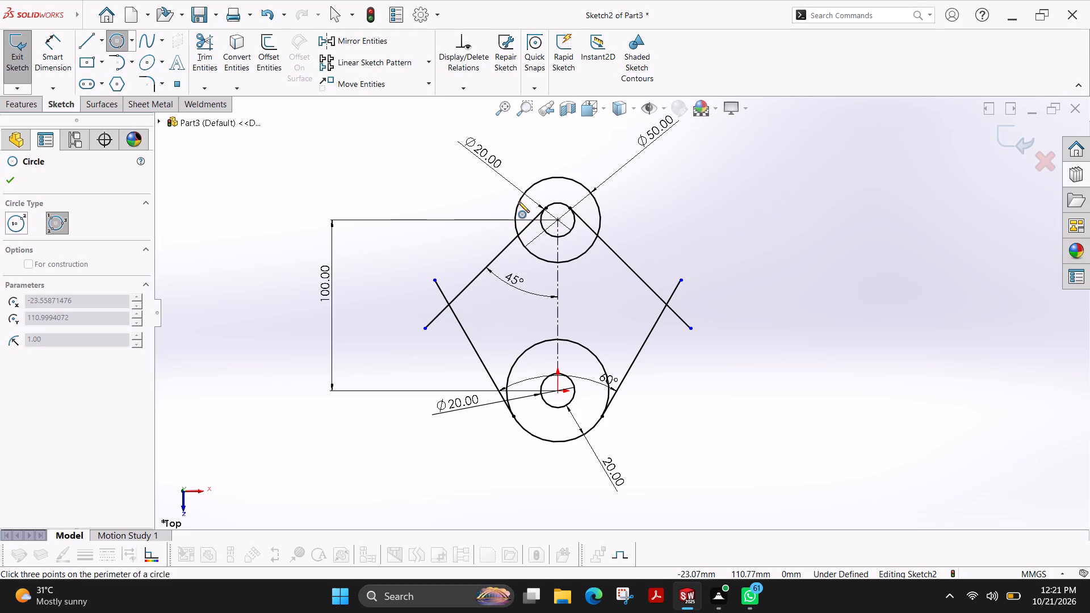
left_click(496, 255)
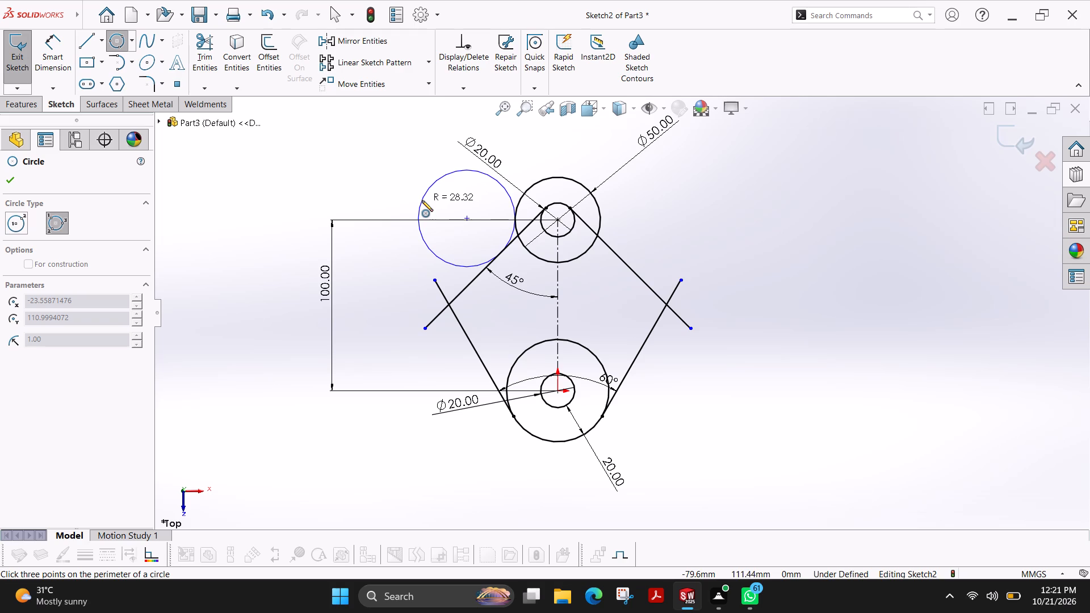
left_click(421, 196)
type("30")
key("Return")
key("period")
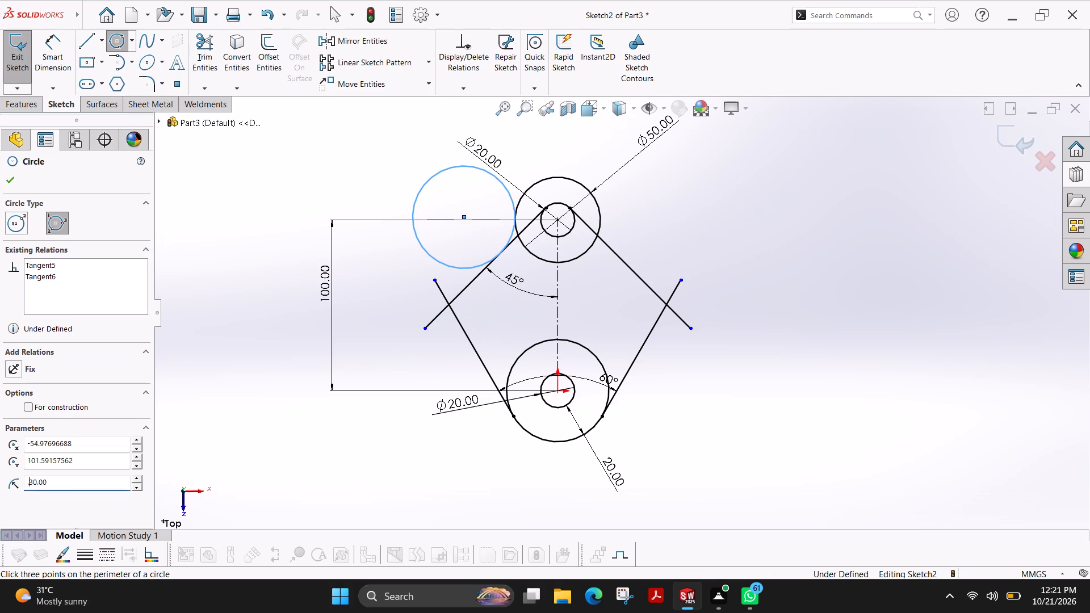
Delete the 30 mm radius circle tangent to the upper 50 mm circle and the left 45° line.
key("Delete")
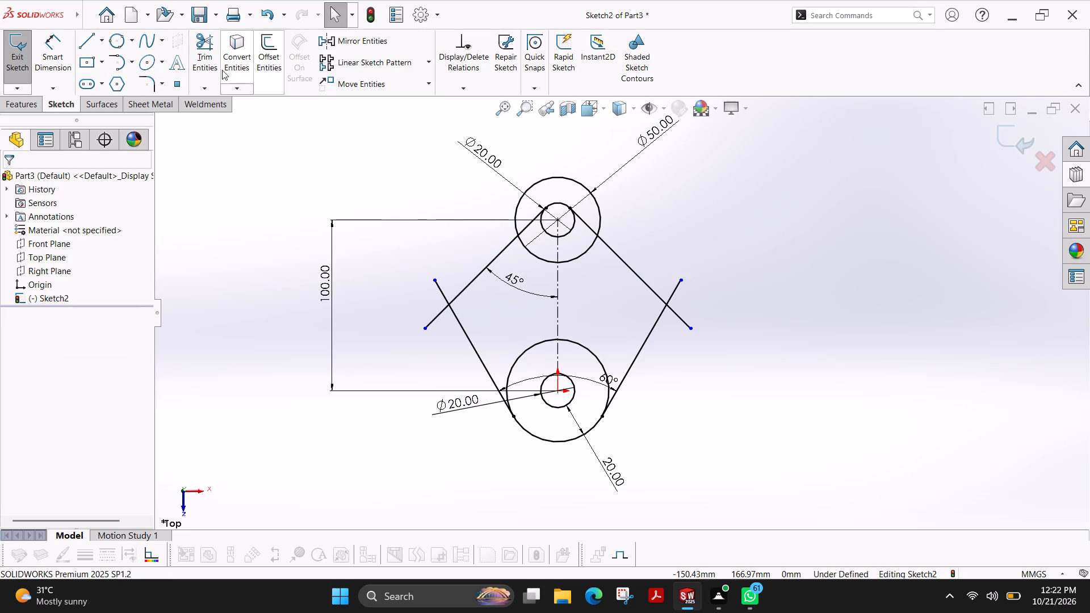
Draw a perimeter circle of 30 mm radius tangent to the upper 50 mm circle and the left 45° line.
left_click(121, 39)
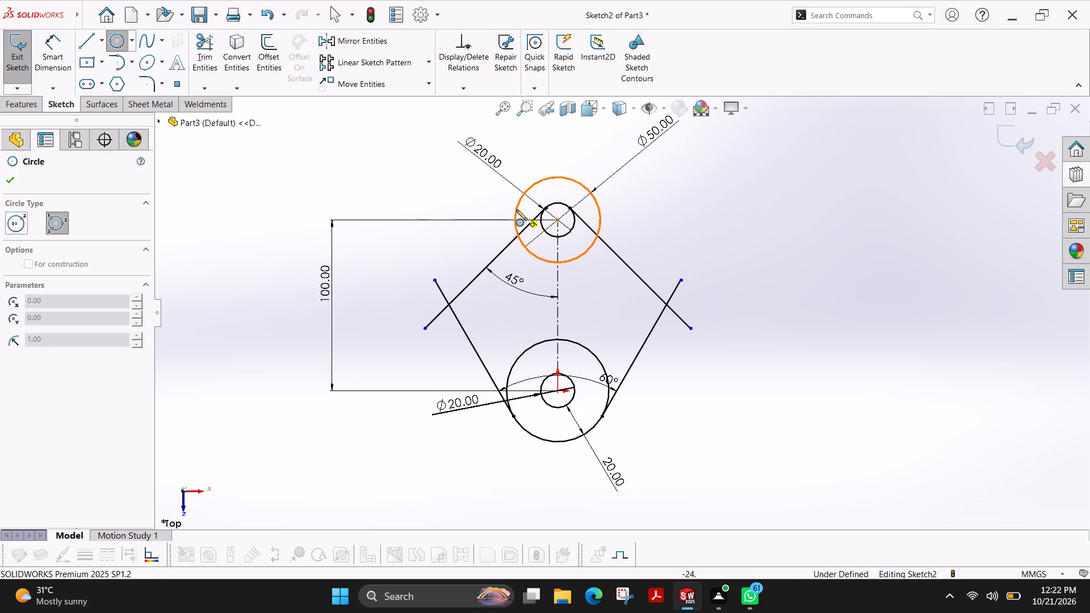
left_click(516, 209)
left_click(501, 254)
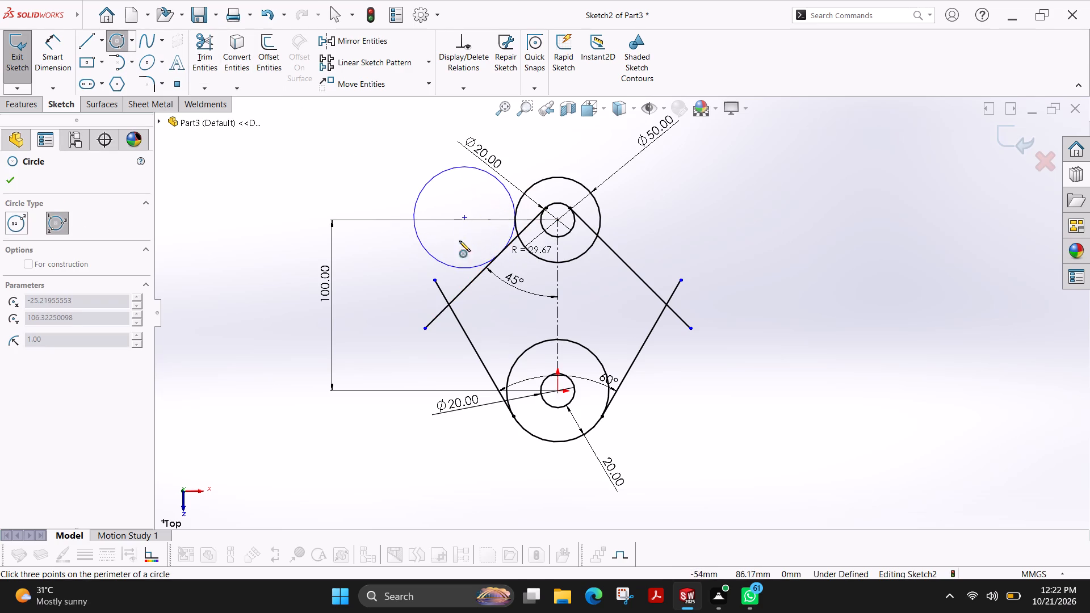
left_click(414, 225)
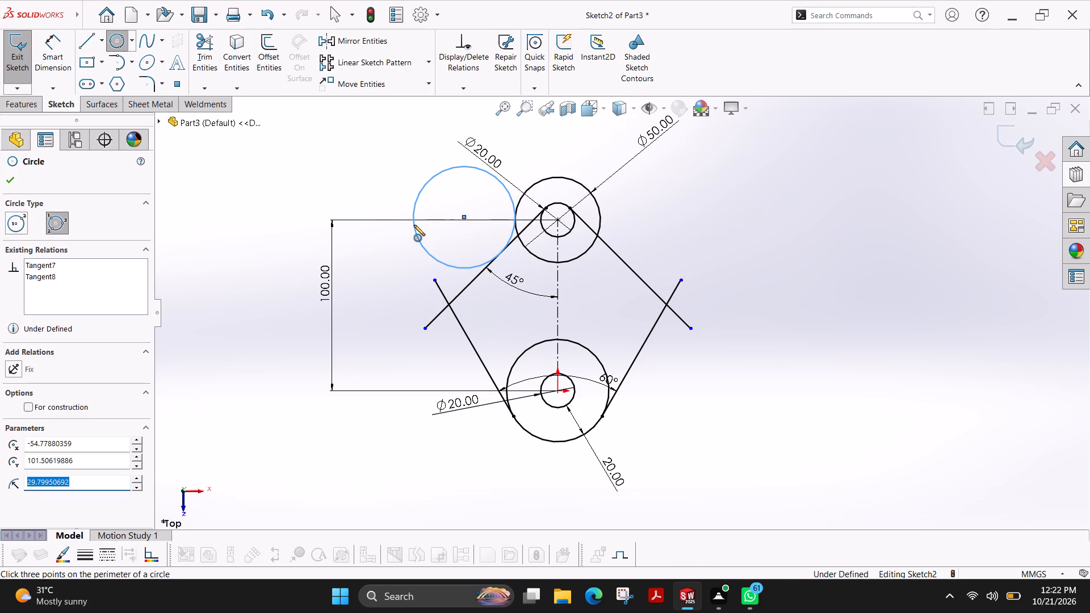
type("30")
key("Return")
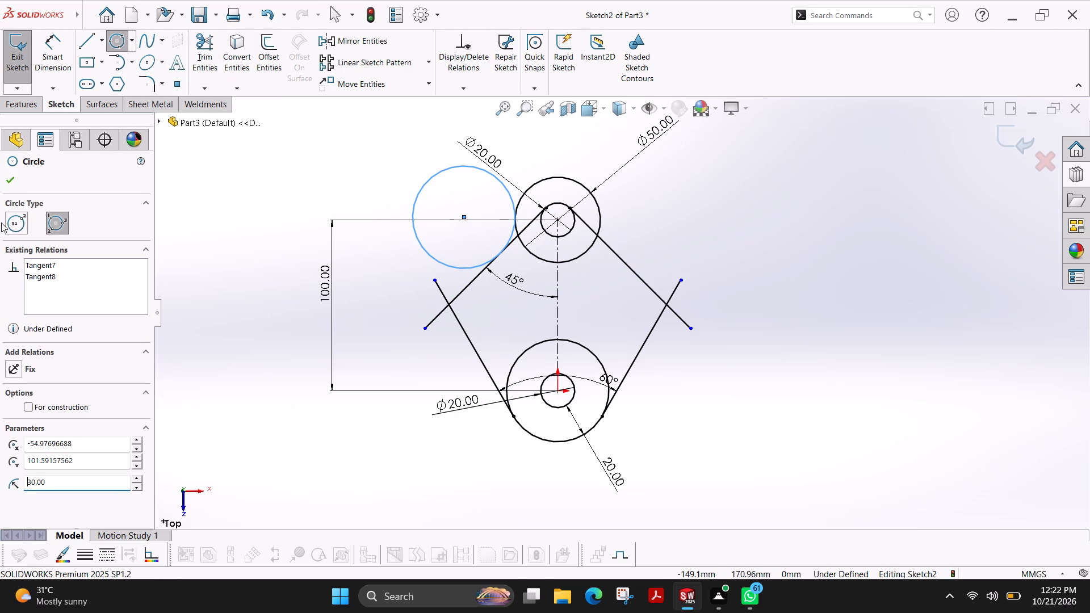
left_click(6, 183)
Dimension the left tangent circle's diameter as 60 mm.
left_click(44, 54)
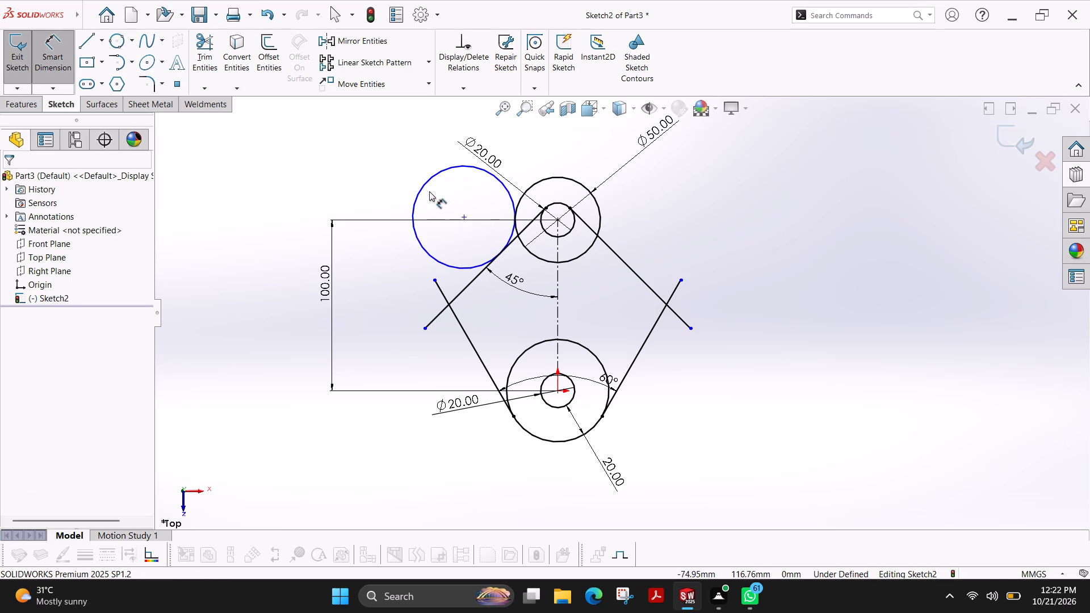
left_click(420, 191)
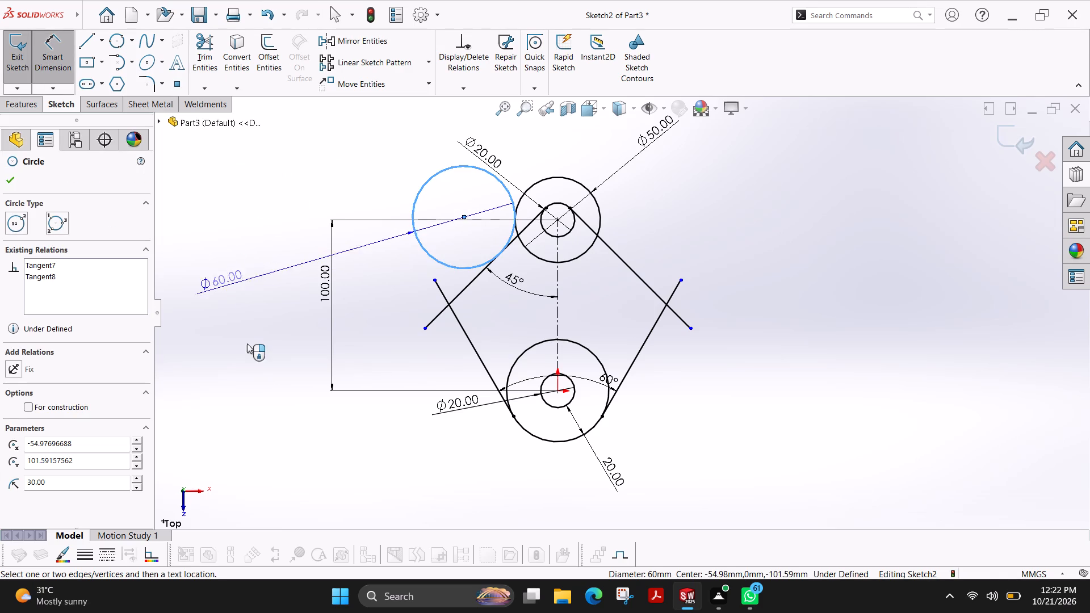
left_click(251, 346)
key("Return")
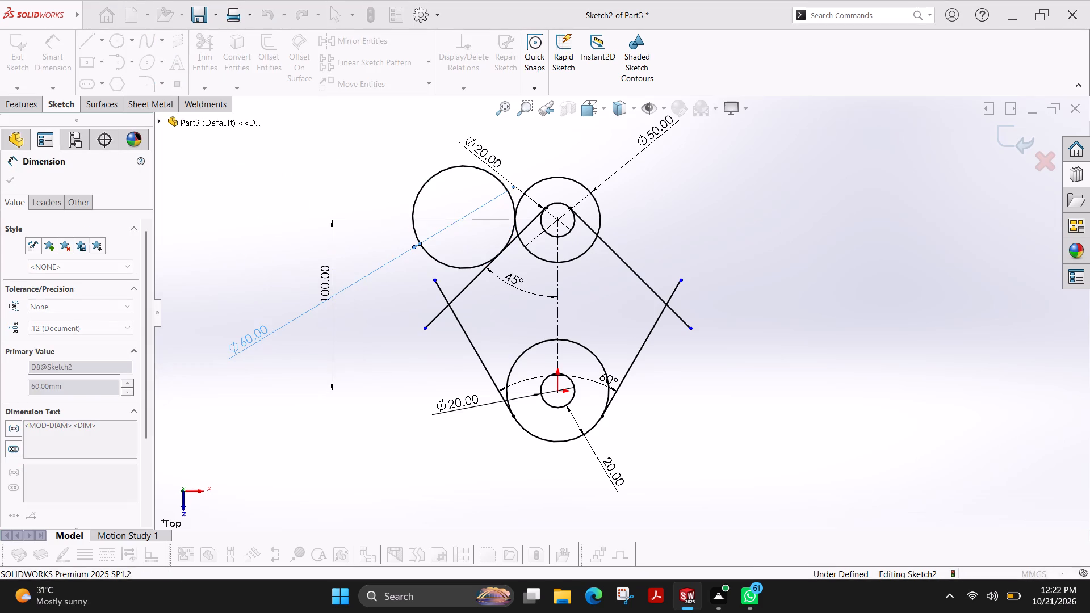
Mirror the 60 mm circle about the vertical construction line, keeping the original.
left_click(372, 45)
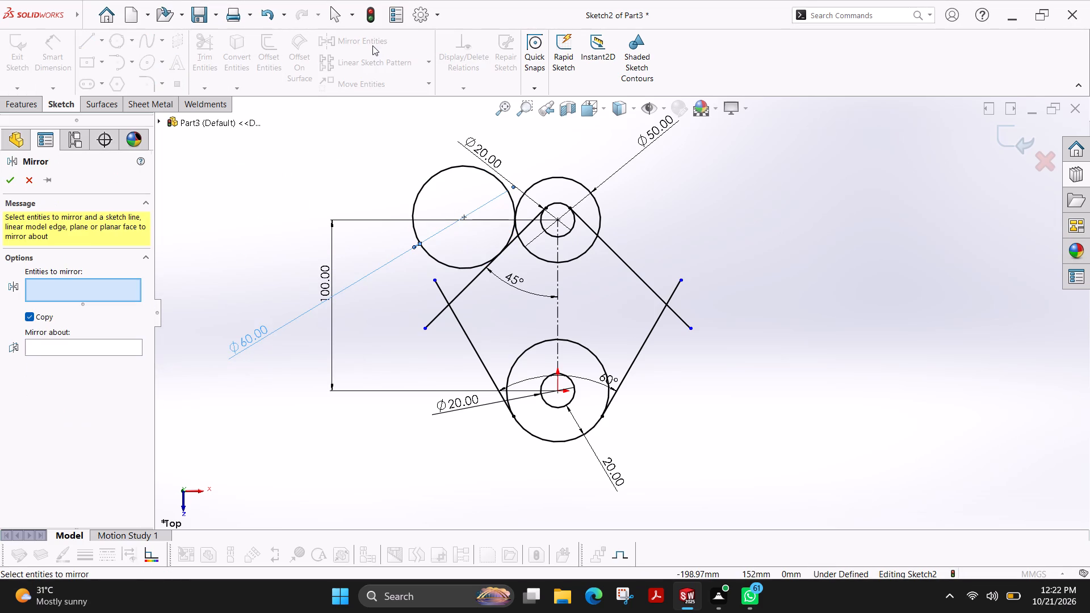
left_click(460, 265)
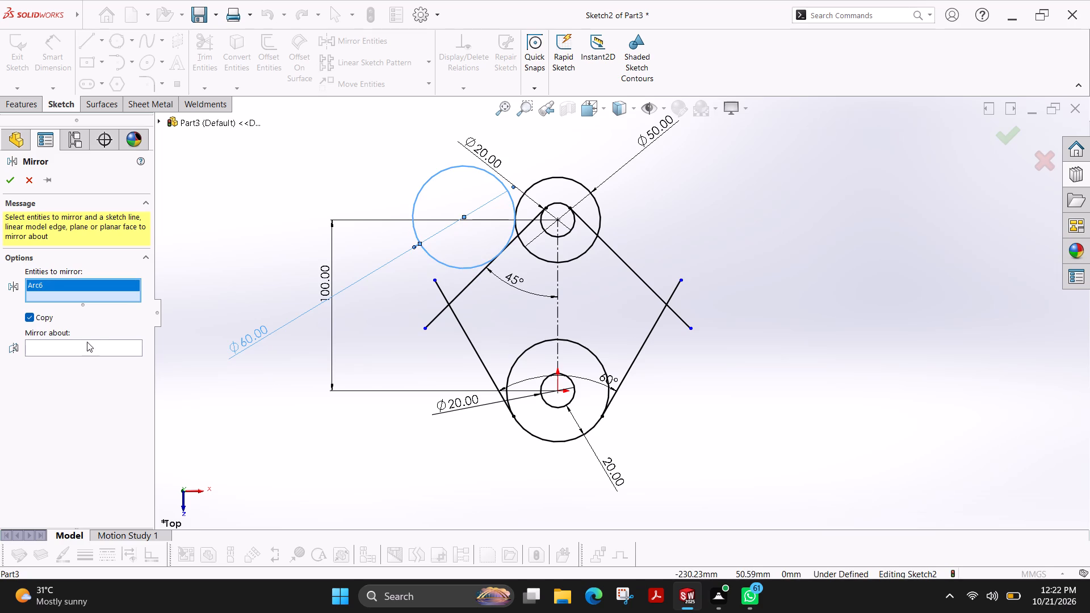
left_click(79, 344)
left_click(558, 312)
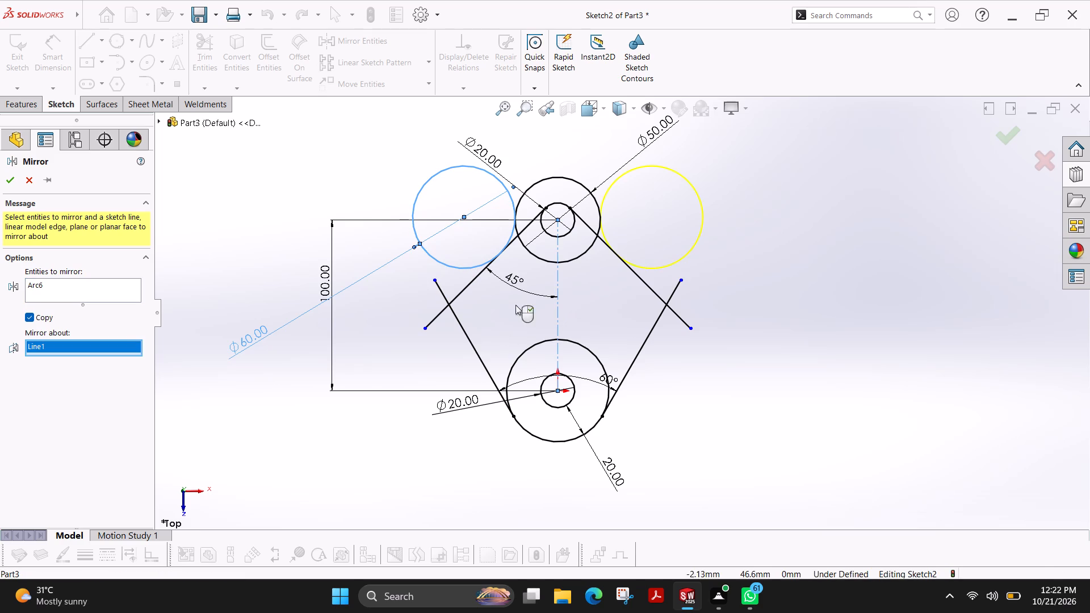
left_click(9, 182)
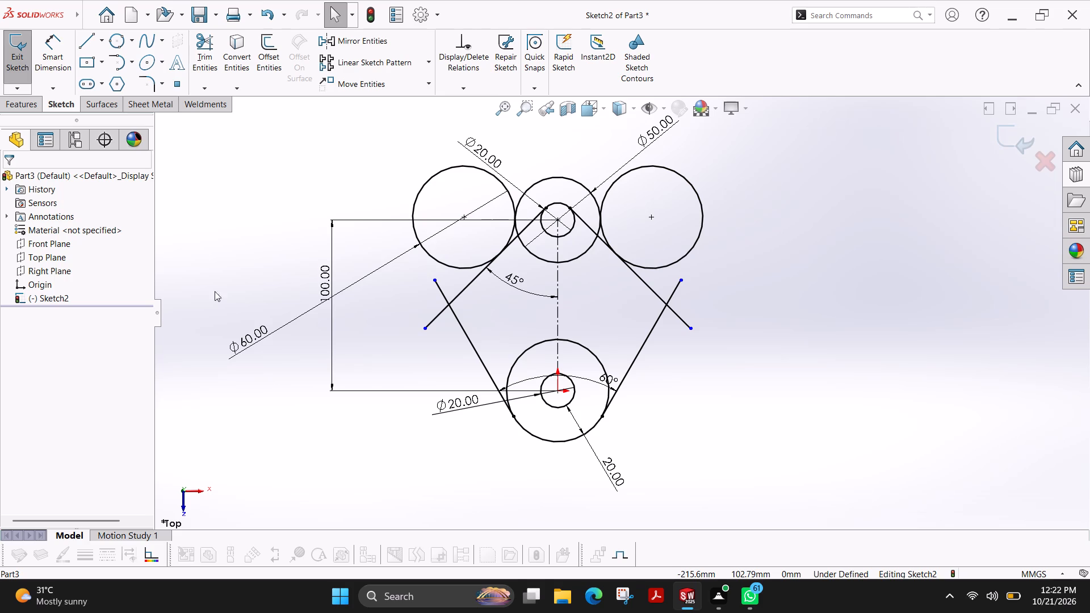
Draw a perimeter circle of 10 mm radius tangent to the left 45° line and the lower circle's left tangent line, inside their corner.
left_click(111, 45)
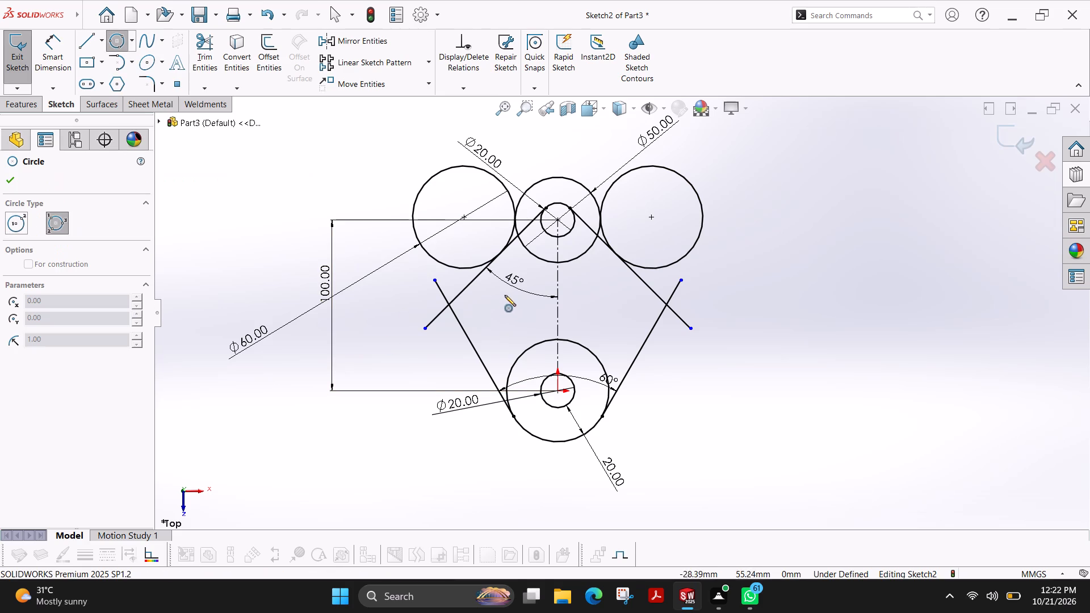
left_click(468, 287)
left_click(467, 333)
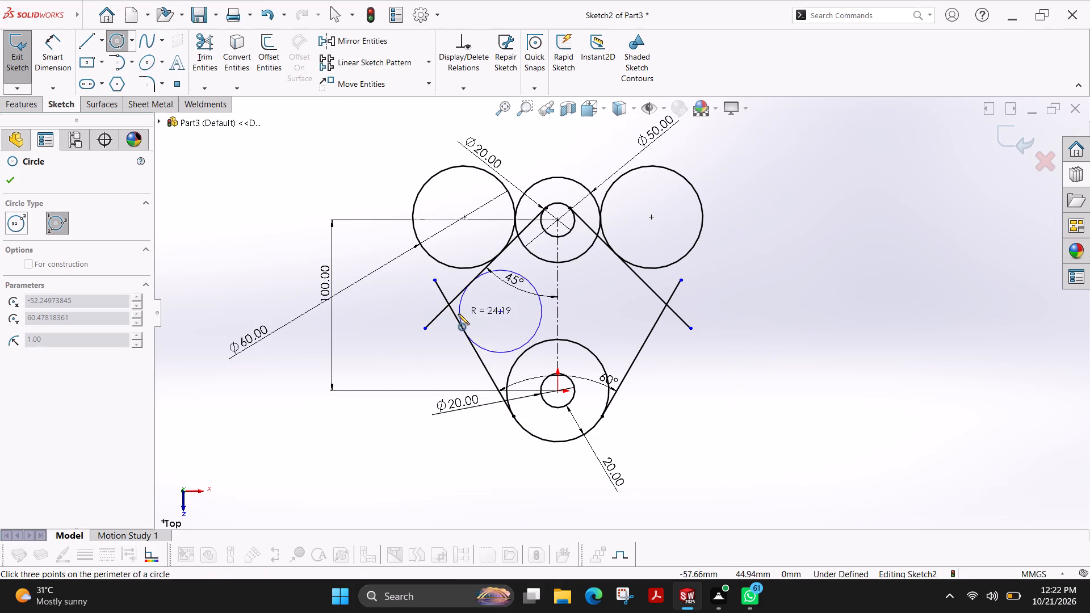
left_click(486, 306)
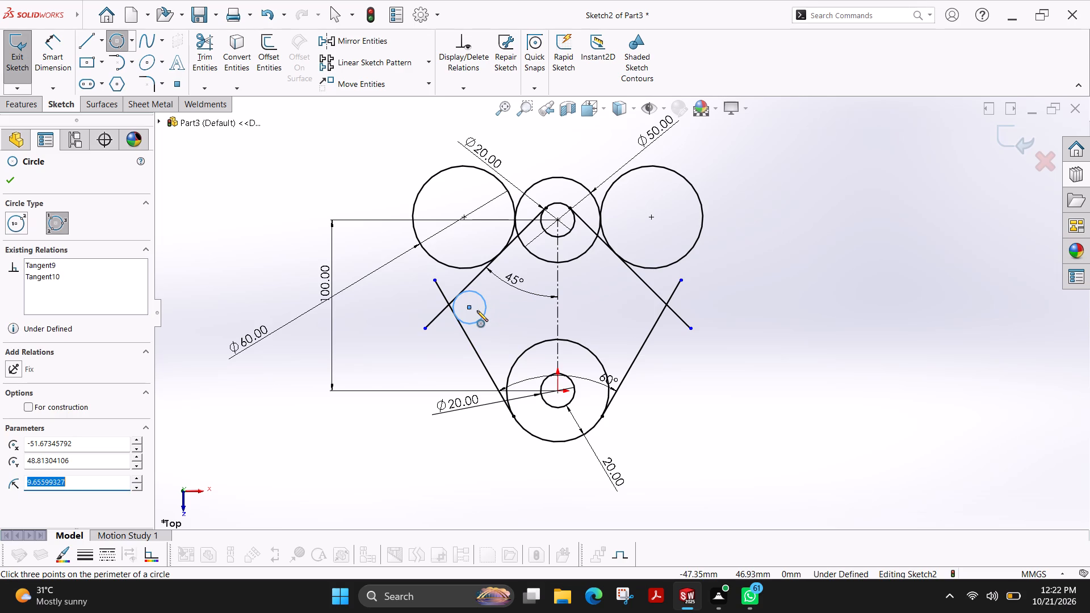
type("10")
key("Return")
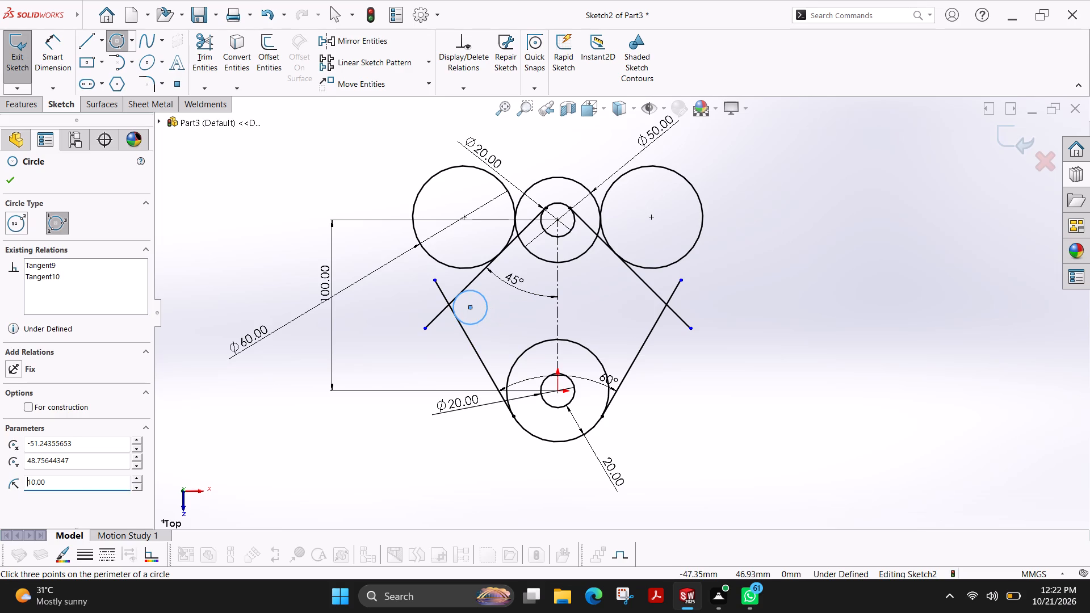
left_click(10, 184)
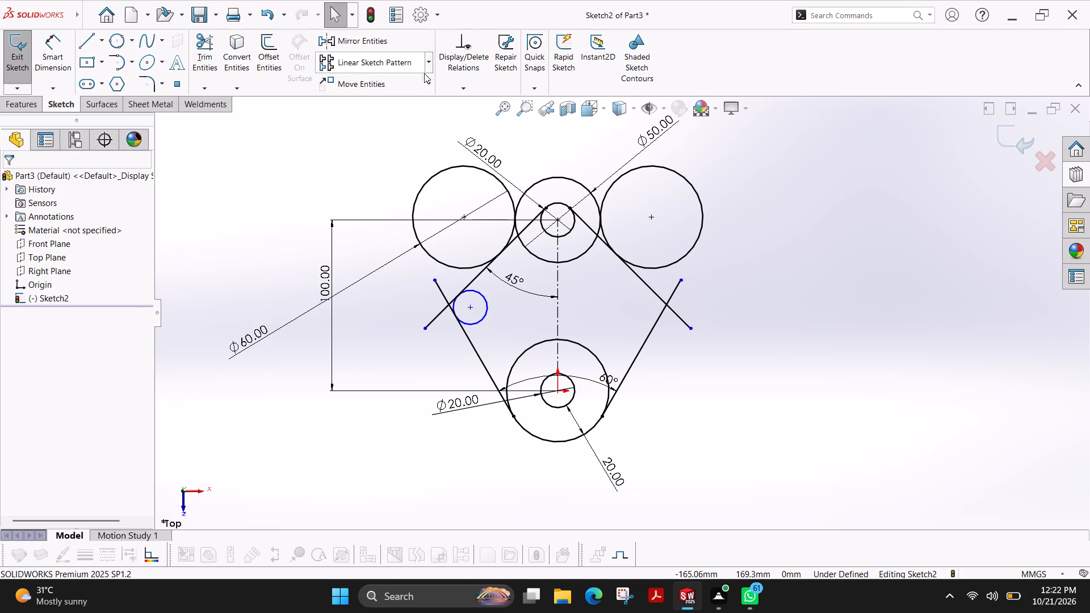
Mirror the 10 mm radius circle about the vertical construction line, keeping the original.
left_click(369, 43)
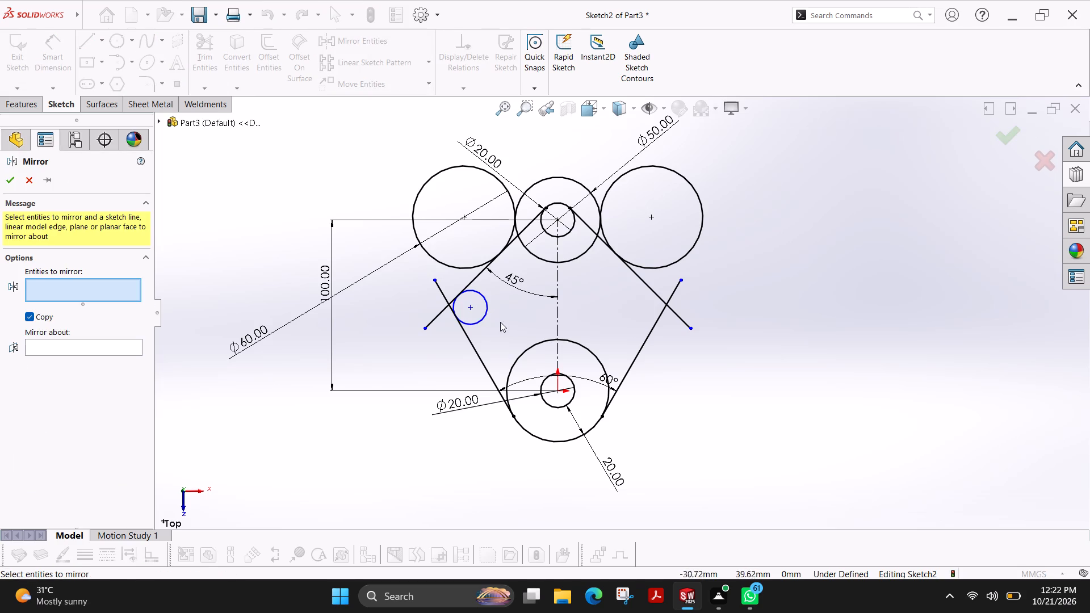
left_click(480, 316)
left_click(483, 316)
left_click(94, 352)
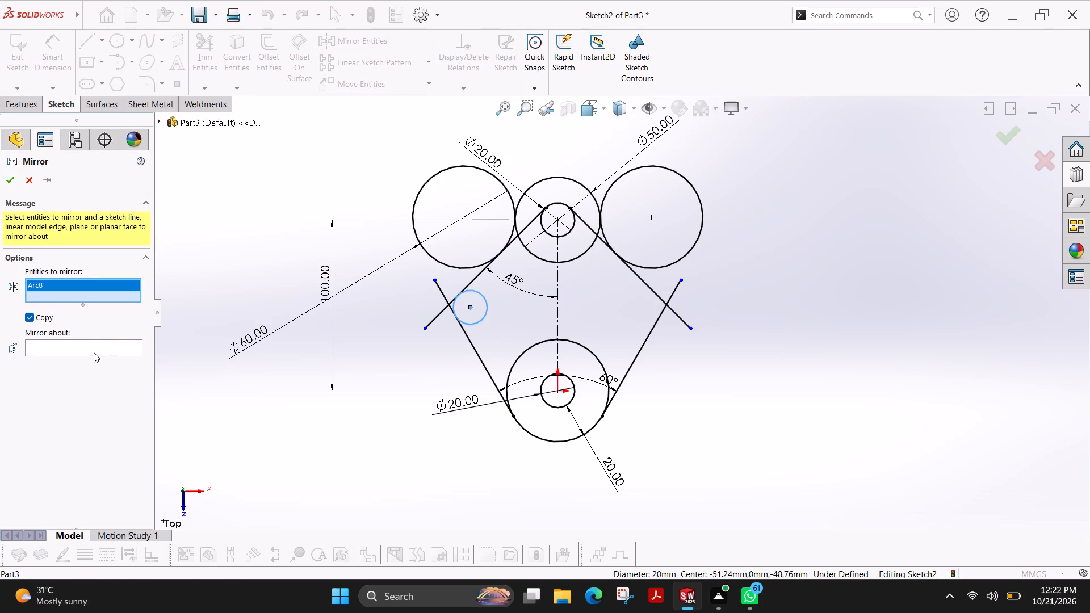
left_click(76, 346)
left_click(561, 313)
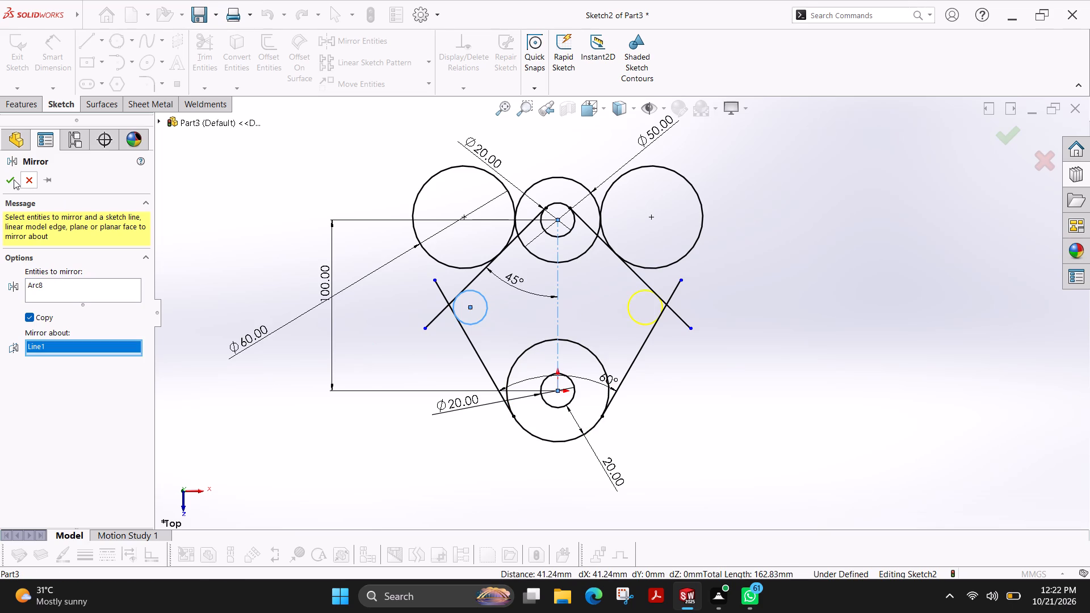
left_click(16, 180)
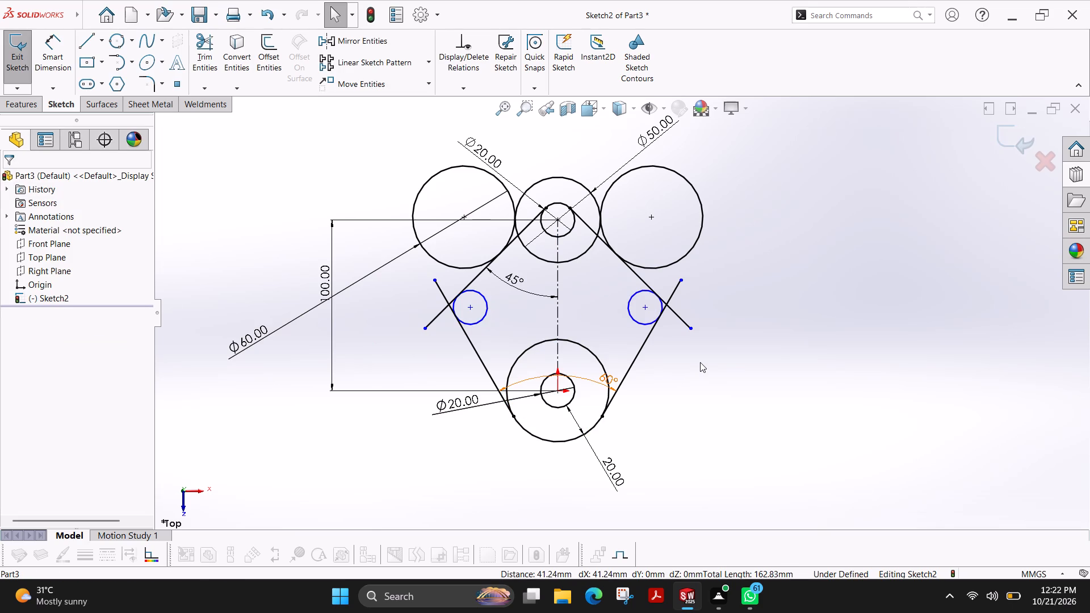
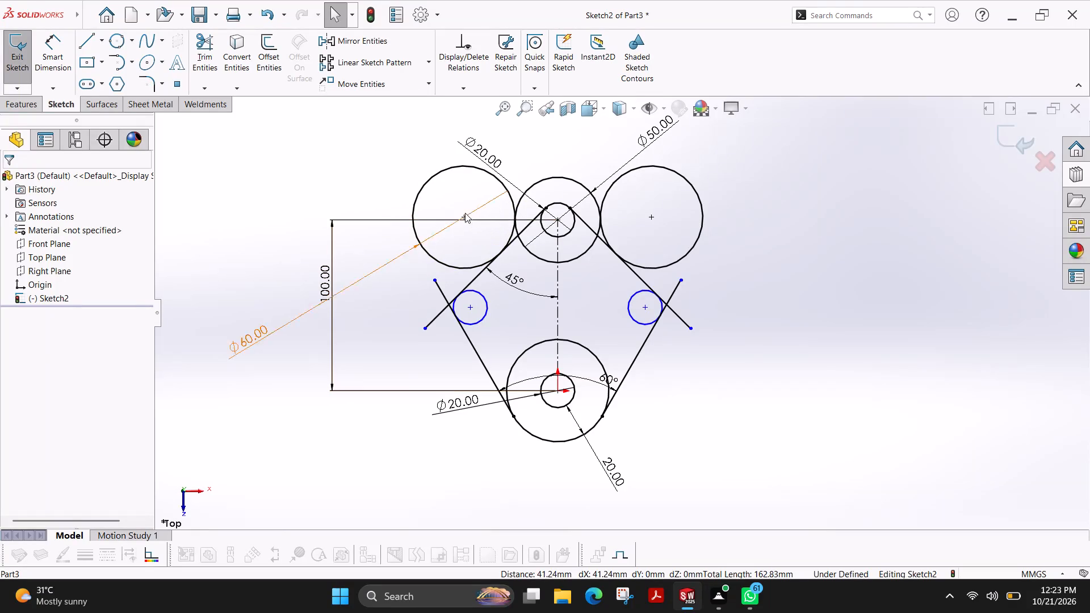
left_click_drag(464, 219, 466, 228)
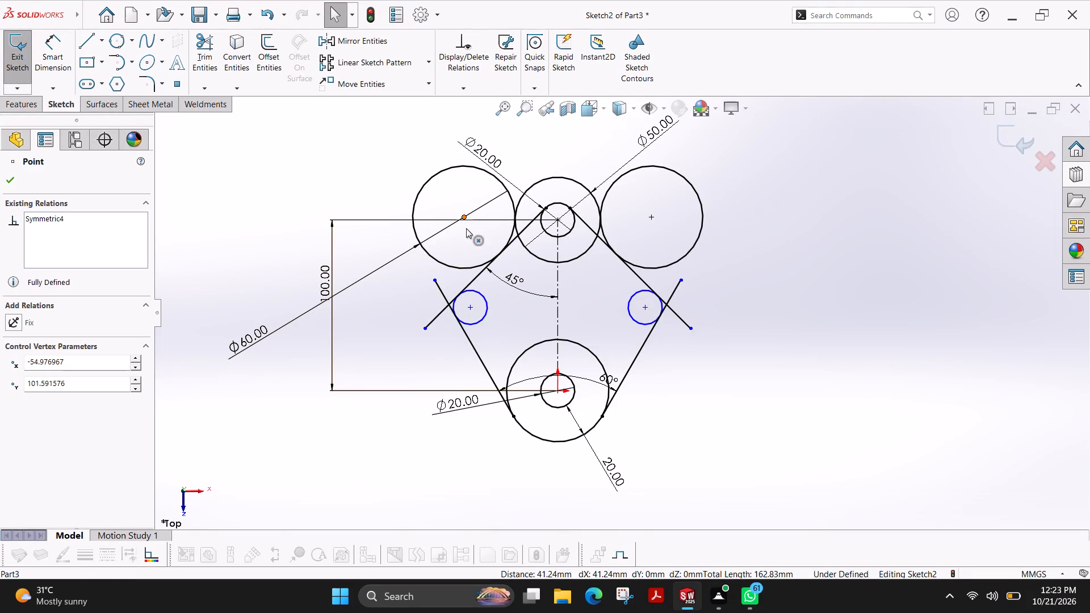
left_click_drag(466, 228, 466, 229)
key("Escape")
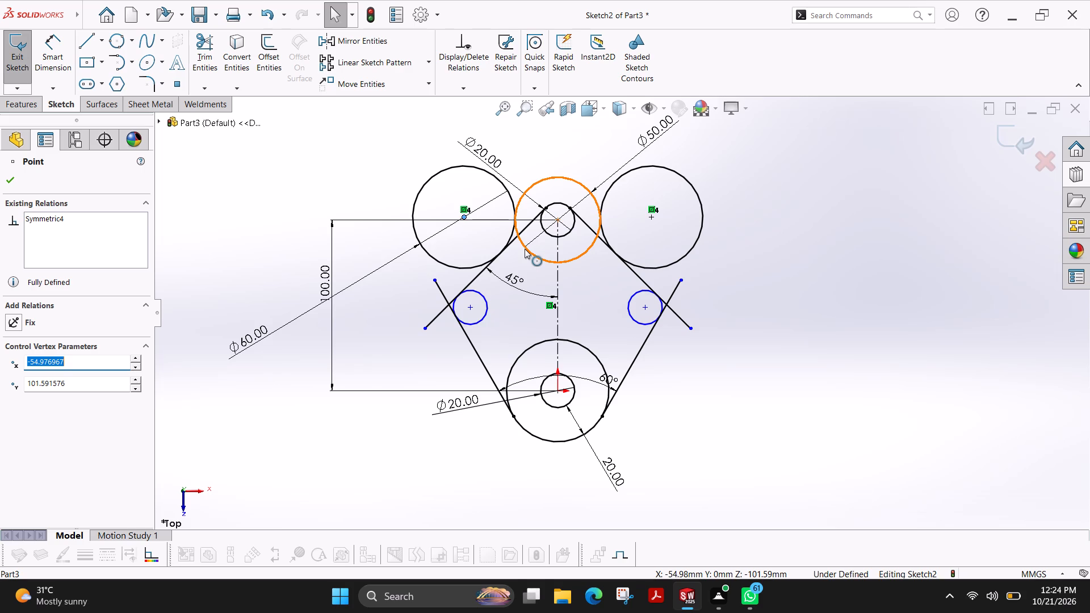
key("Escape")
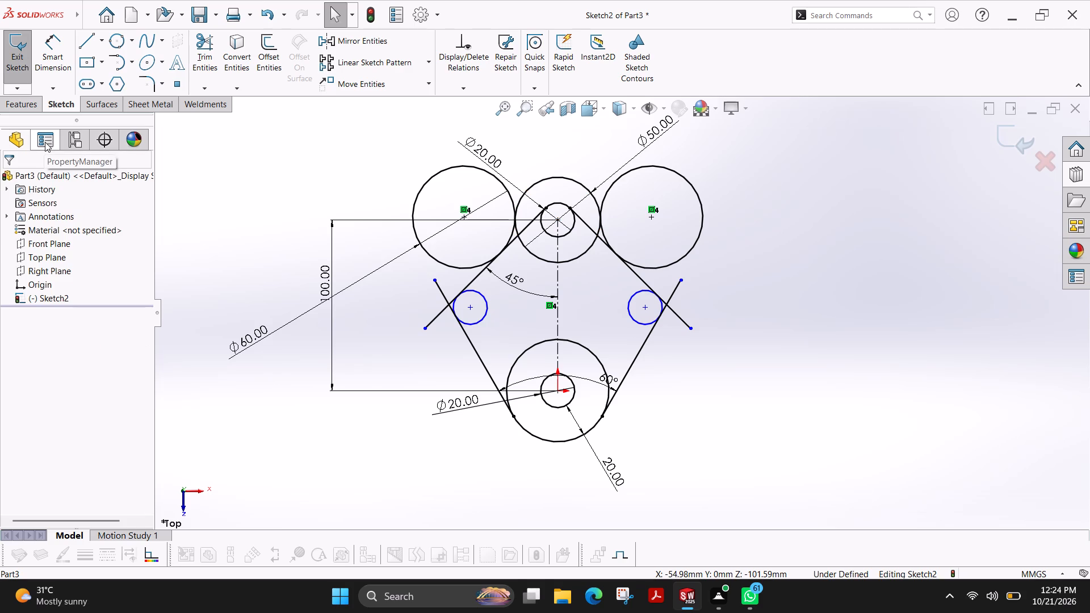
Trim the 45° line ends inside the 50 mm circle and the outer portion of the left 60 mm circle.
left_click(212, 47)
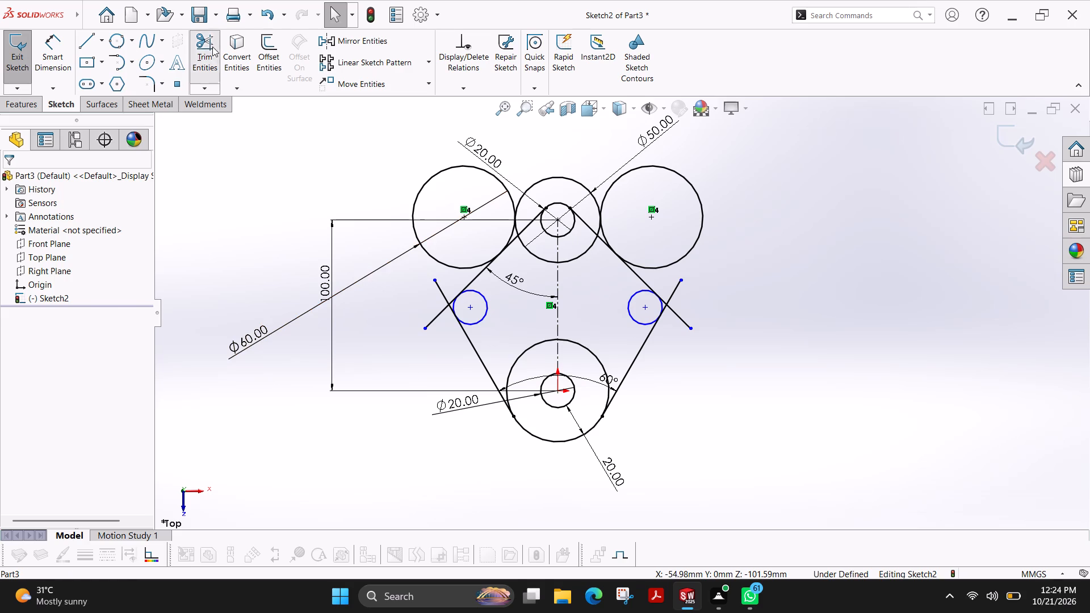
scroll(519, 161, "down", 2)
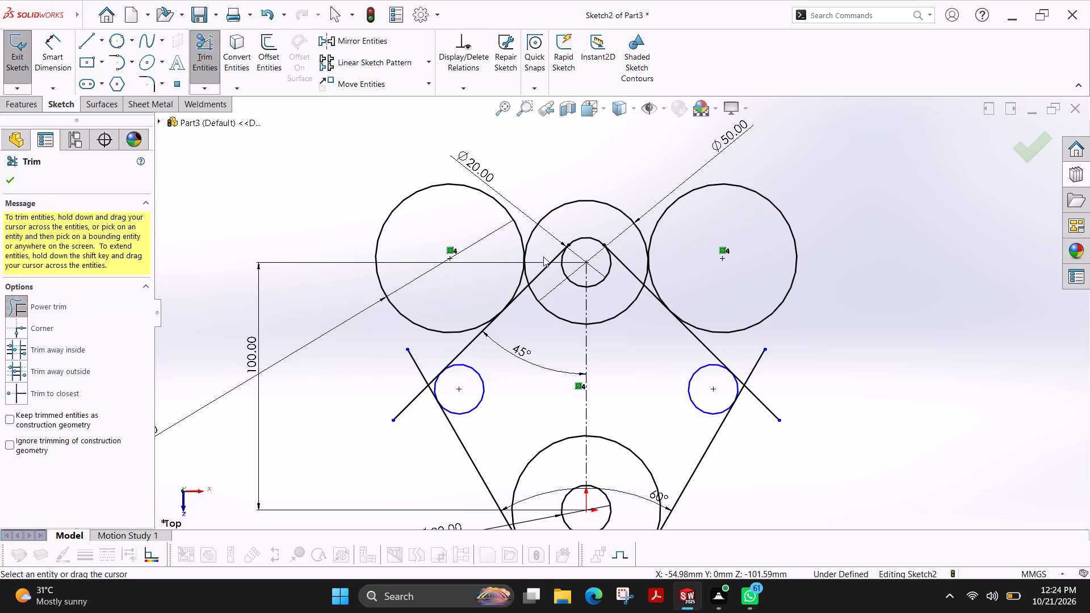
left_click_drag(543, 258, 551, 283)
left_click_drag(629, 254, 624, 289)
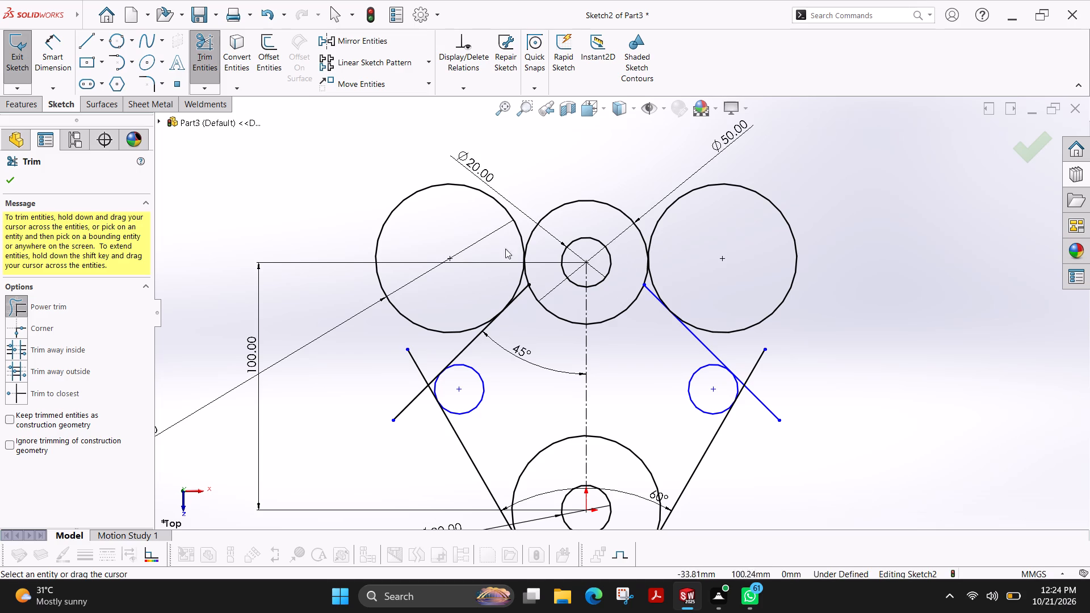
left_click_drag(439, 166, 418, 246)
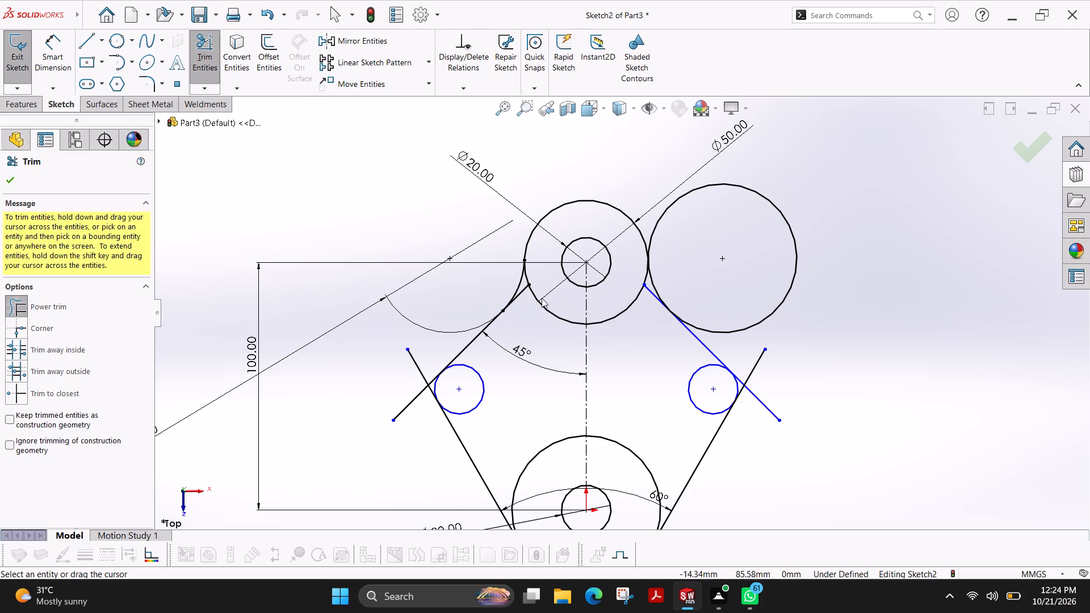
Trim the remaining 45° line stubs beyond the 60 mm circles and the lower arc of the 50 mm circle.
scroll(523, 292, "down", 6)
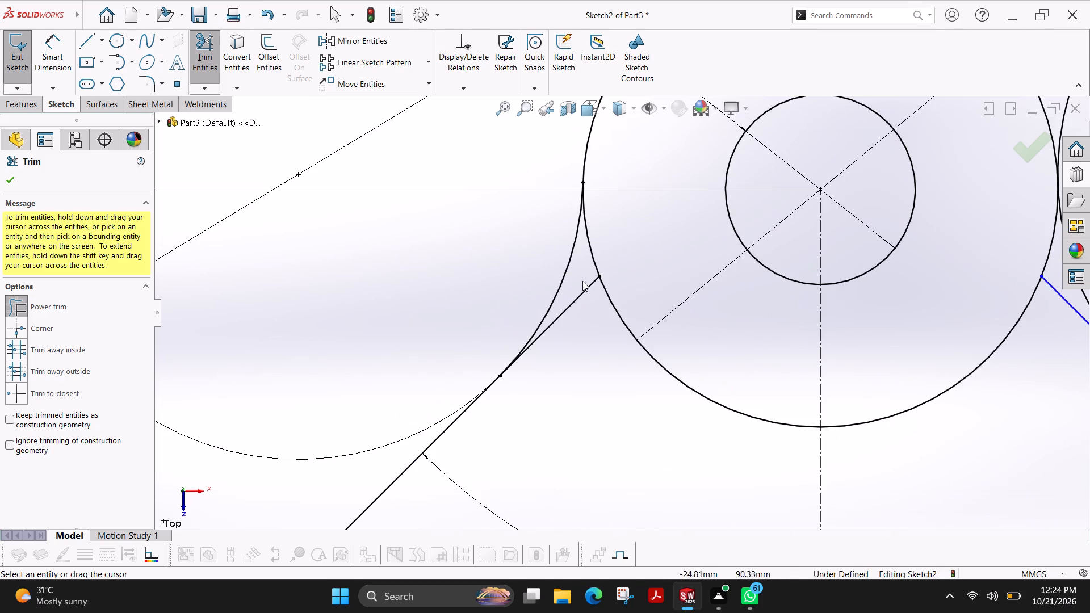
left_click_drag(578, 280, 571, 320)
left_click_drag(600, 319, 639, 301)
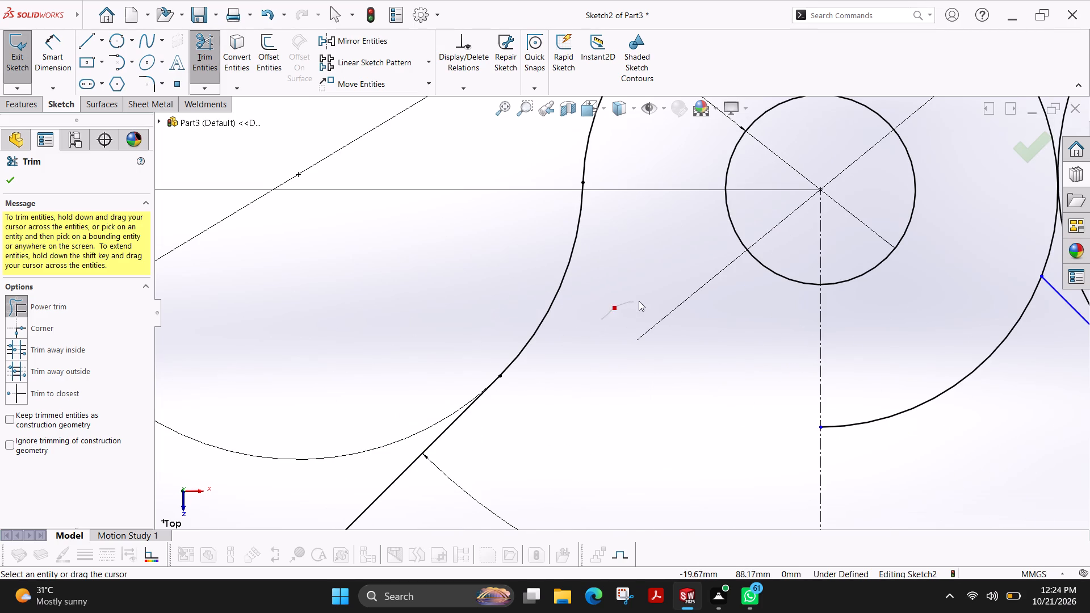
left_click_drag(639, 301, 639, 301)
left_click_drag(961, 395, 940, 381)
scroll(981, 341, "up", 2)
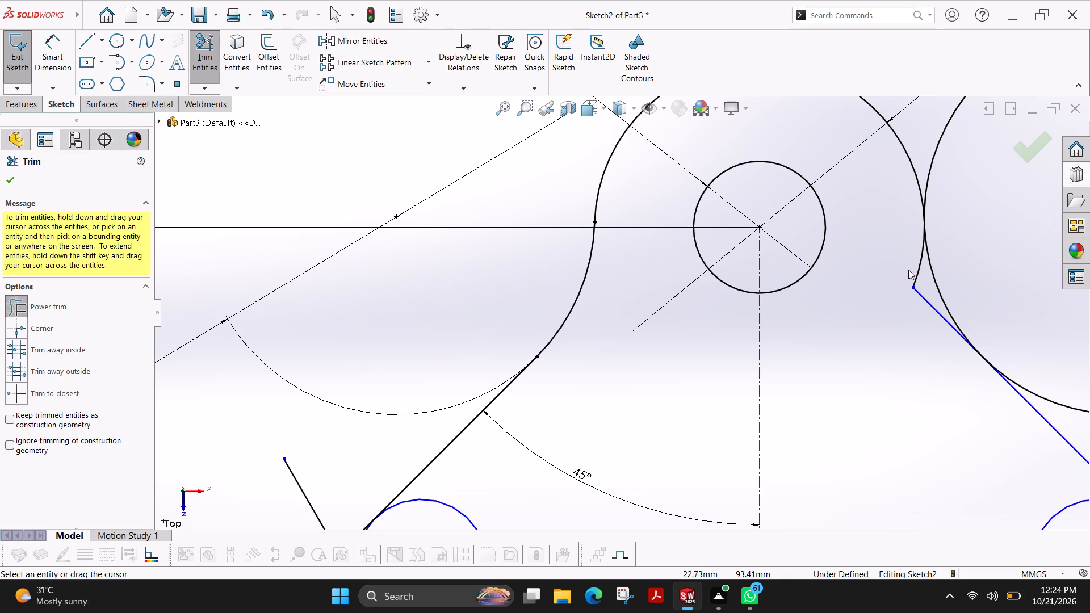
left_click_drag(906, 267, 932, 316)
Trim the crossing line ends outside both small side circles back to their tangent points.
scroll(925, 318, "up", 2)
scroll(915, 467, "up", 1)
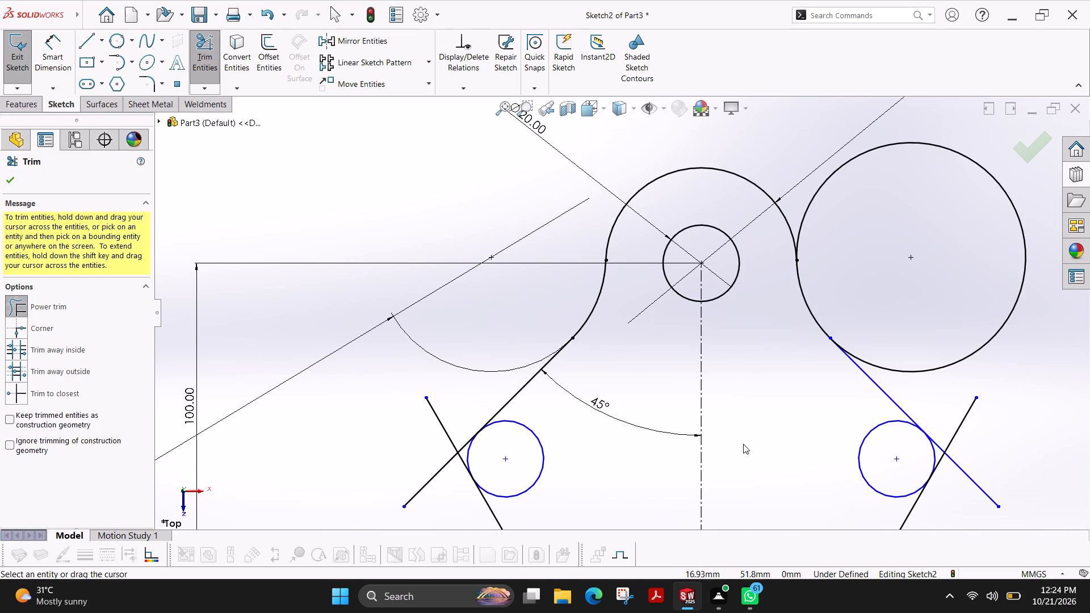
scroll(443, 410, "up", 1)
left_click_drag(480, 400, 475, 438)
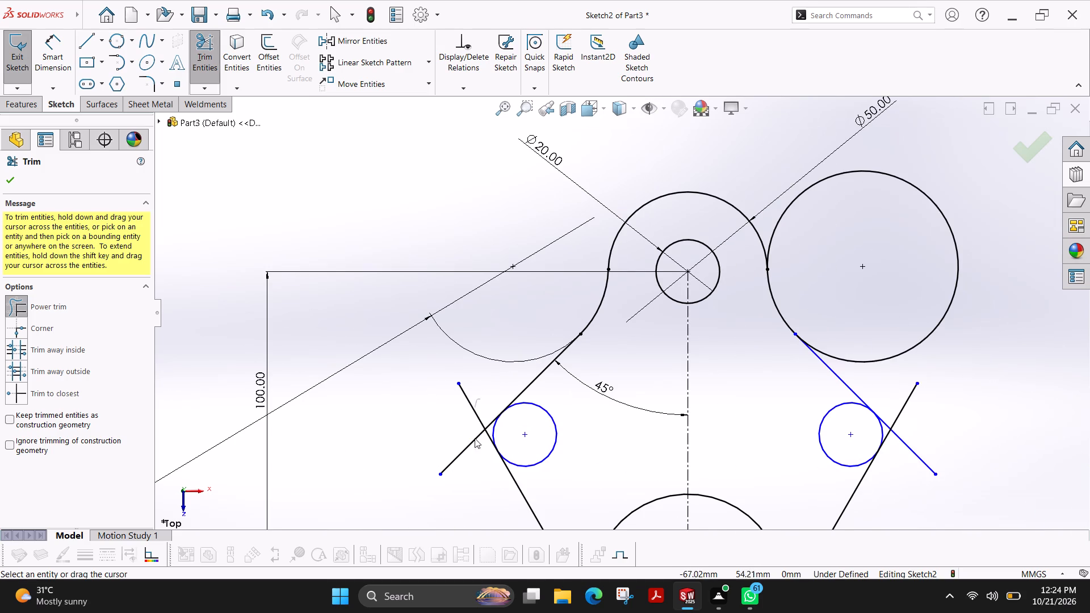
left_click_drag(475, 438, 469, 467)
scroll(484, 430, "down", 6)
left_click_drag(571, 335, 559, 412)
scroll(827, 342, "up", 4)
scroll(978, 338, "up", 3)
scroll(963, 336, "down", 5)
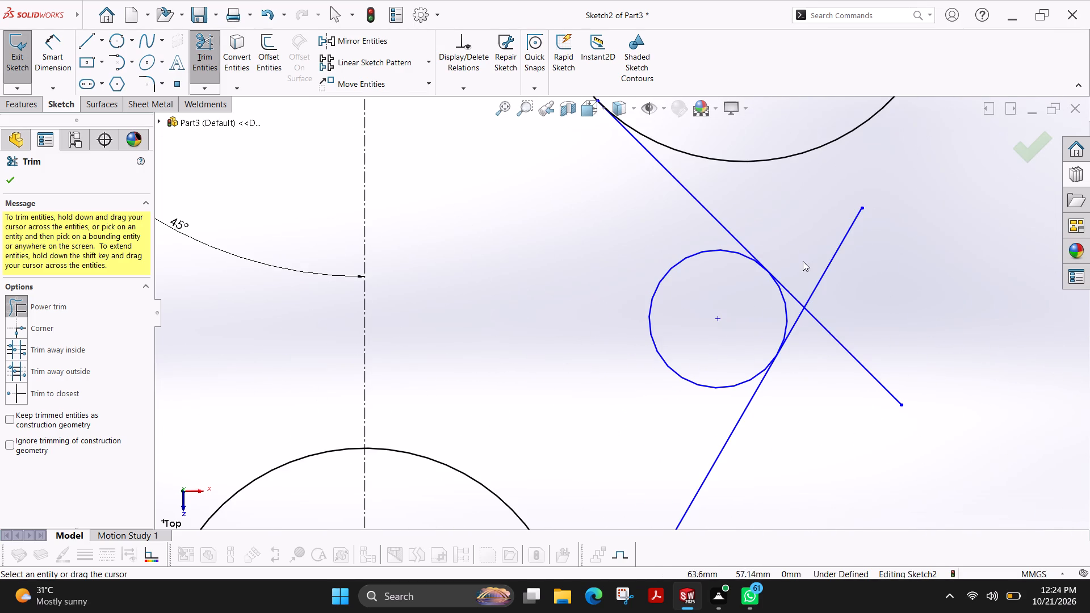
left_click_drag(803, 261, 850, 372)
scroll(810, 295, "down", 3)
left_click_drag(740, 287, 758, 369)
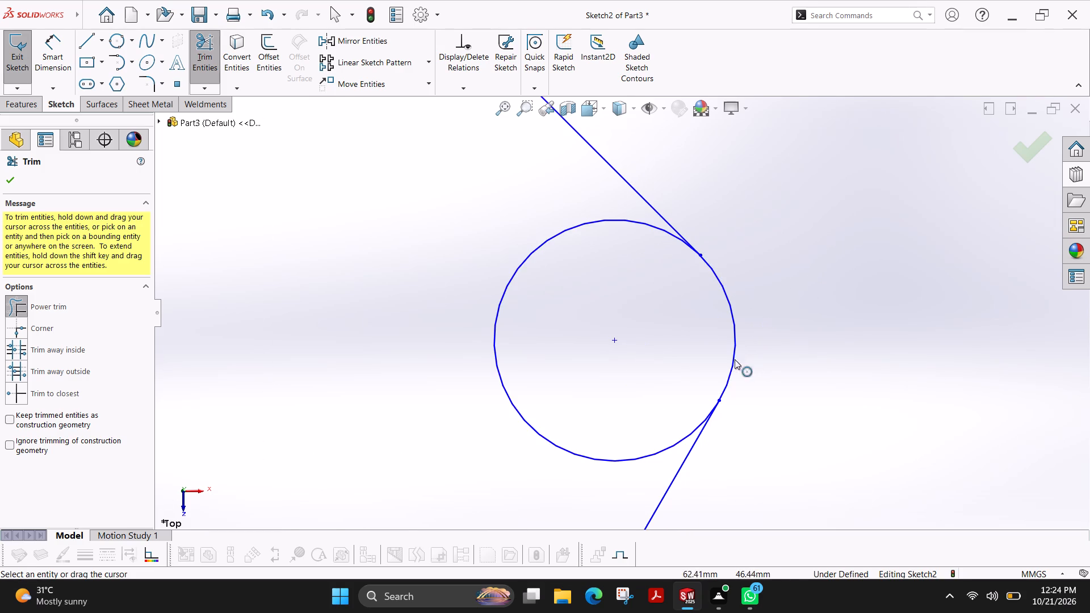
Trim the inner arcs of both small side circles, leaving only the rounded outer corners of the profile.
scroll(731, 351, "up", 7)
left_click_drag(324, 322, 295, 321)
left_click_drag(576, 360, 606, 345)
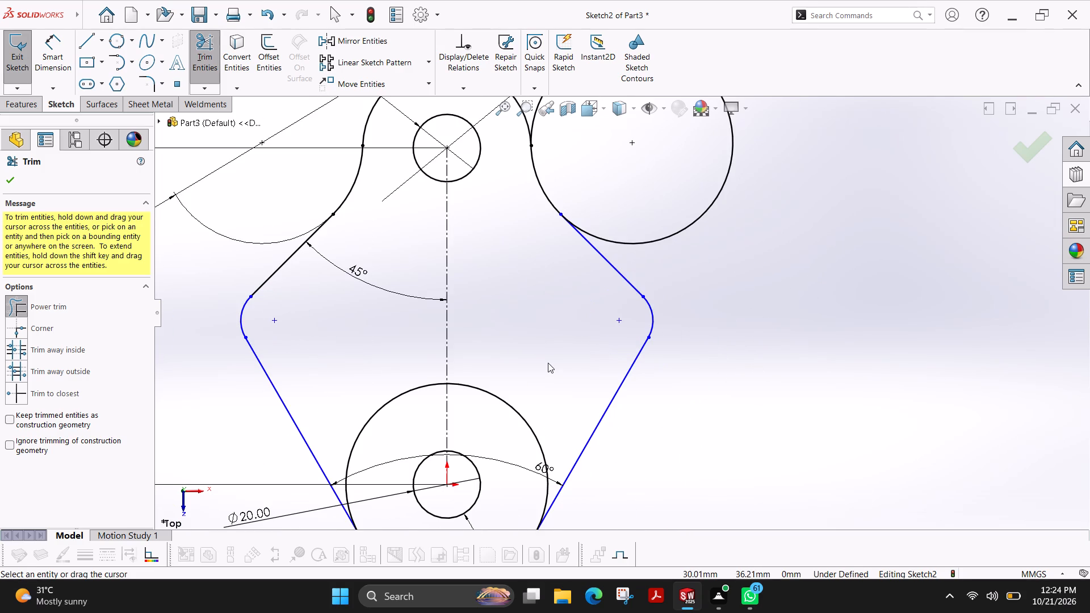
Trim the upper arc of the large circle around the origin between its two tangent lines.
scroll(475, 426, "up", 3)
scroll(490, 393, "down", 2)
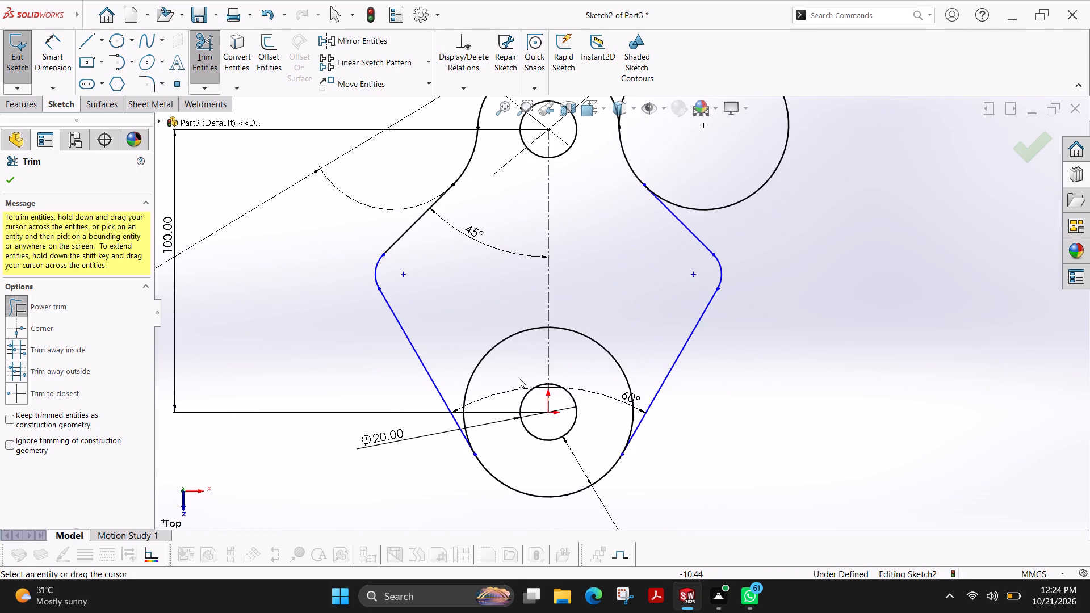
left_click_drag(477, 325, 501, 345)
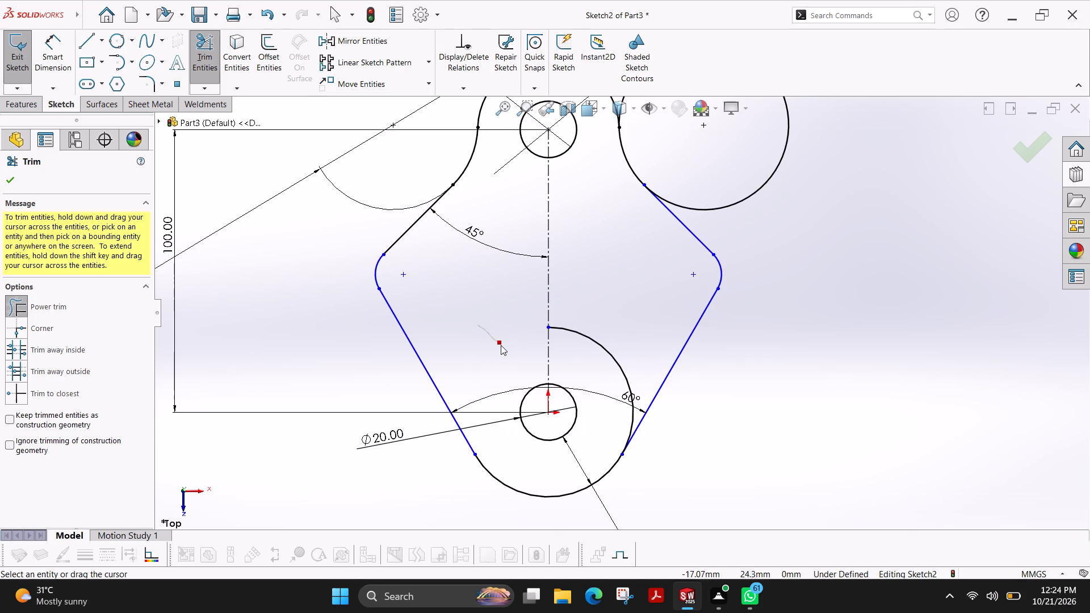
left_click_drag(501, 345, 503, 351)
left_click_drag(610, 321, 595, 344)
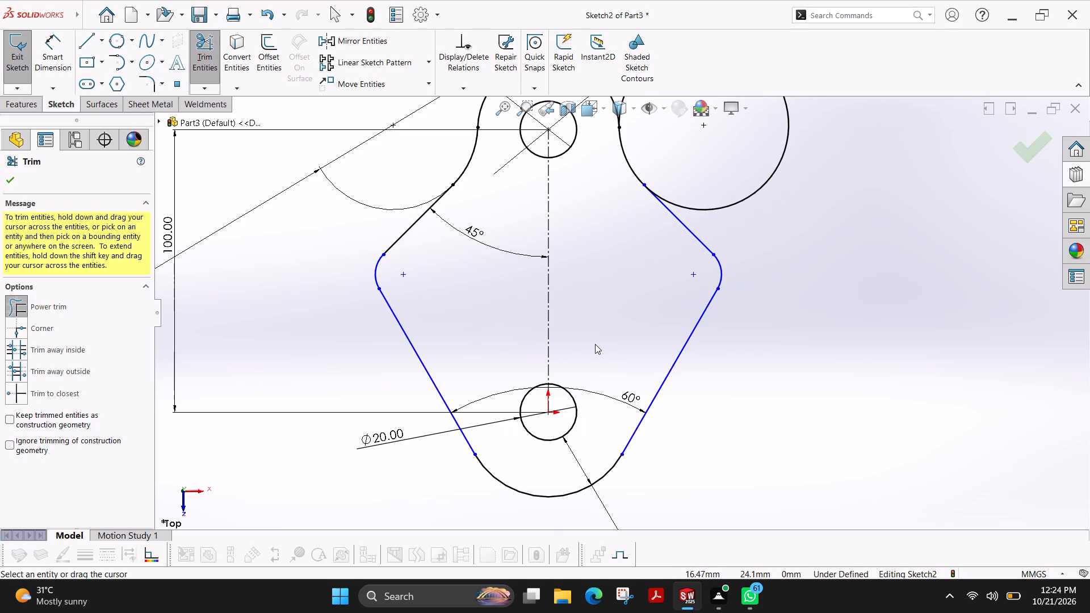
Trim the outer portion of the right 60 mm circle, leaving only the concave blend arc, and finish trimming.
scroll(430, 268, "up", 2)
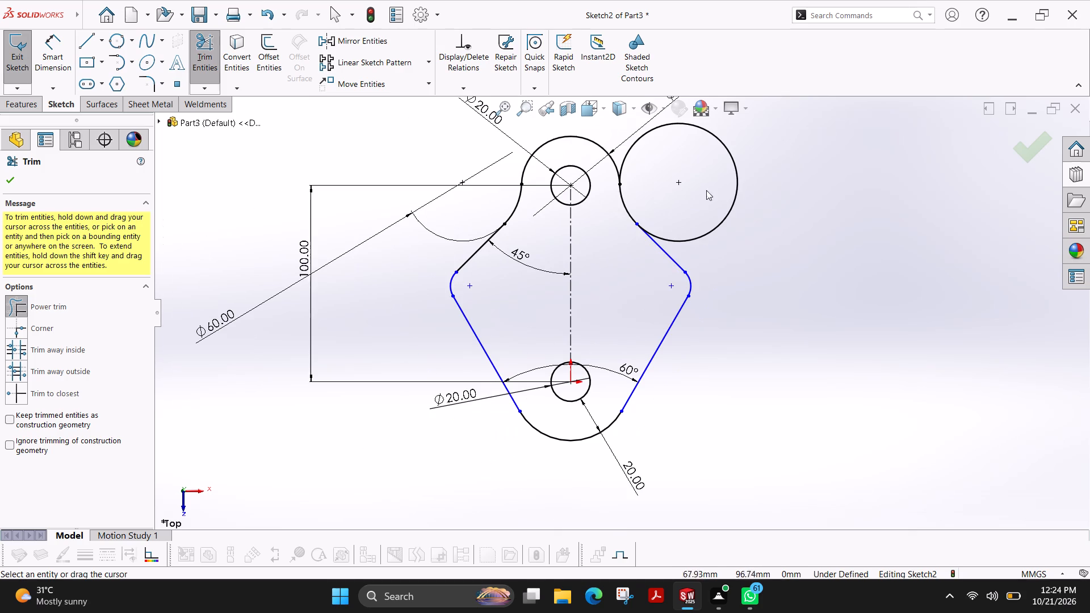
left_click_drag(717, 183, 760, 201)
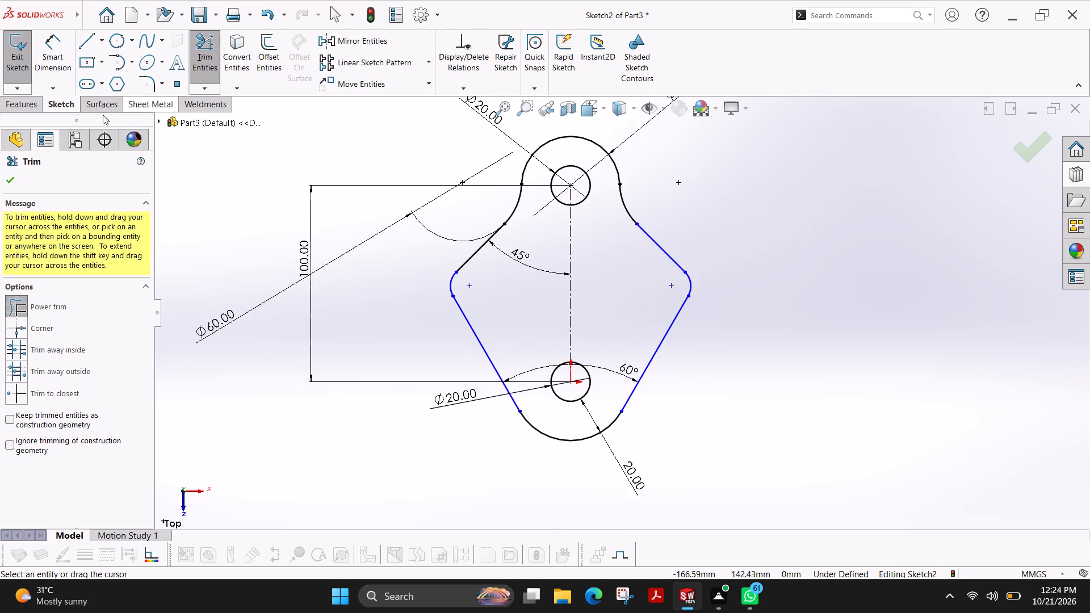
left_click(9, 182)
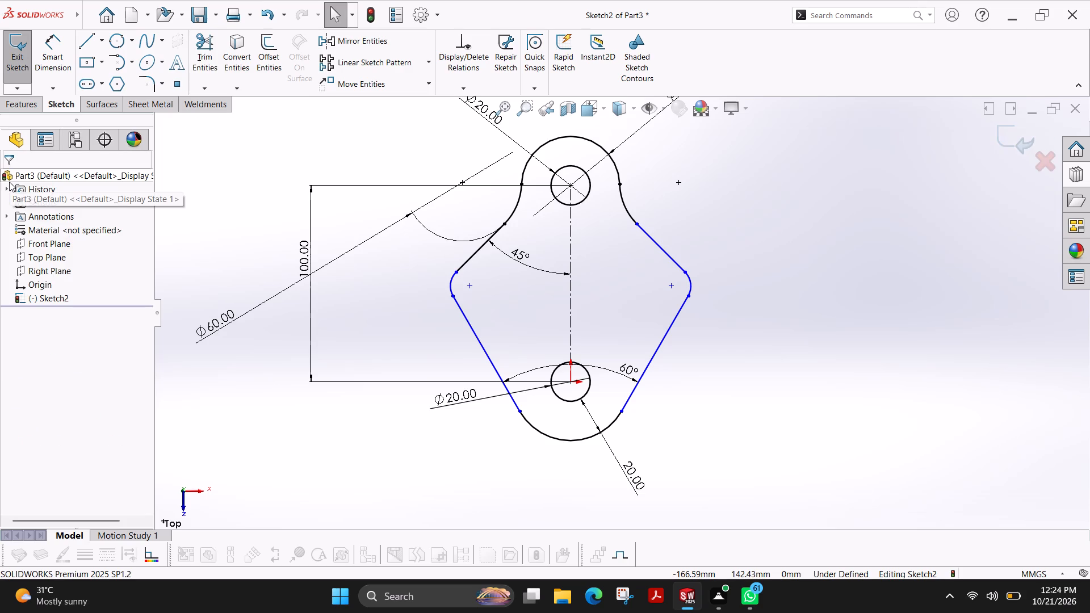
Extrude the trimmed profile with its two holes as a mid-plane boss to a depth of 45 mm.
left_click(17, 103)
left_click(16, 53)
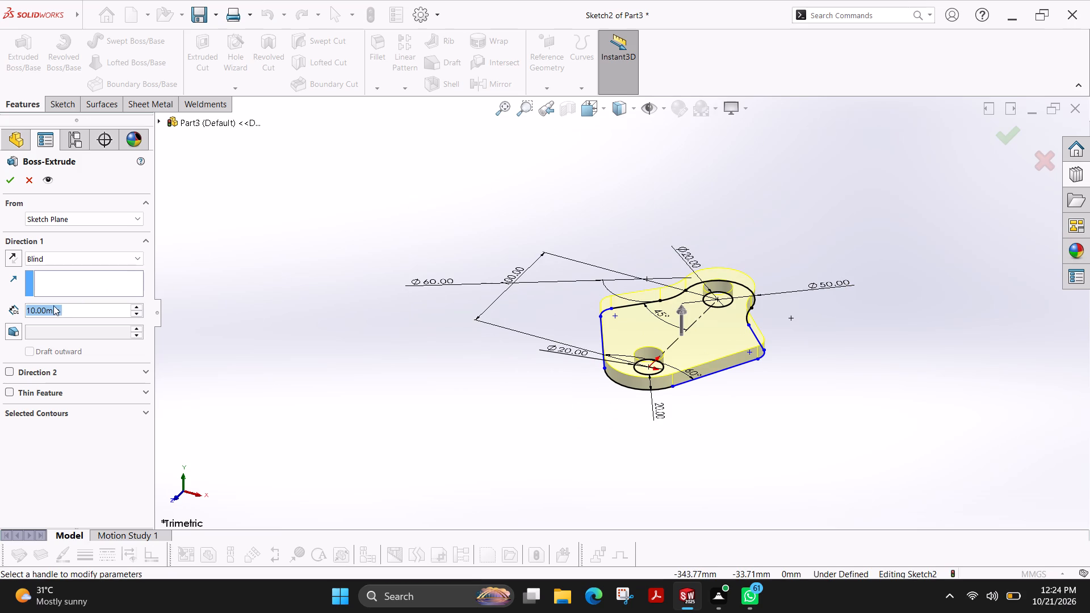
left_click(64, 259)
left_click(68, 320)
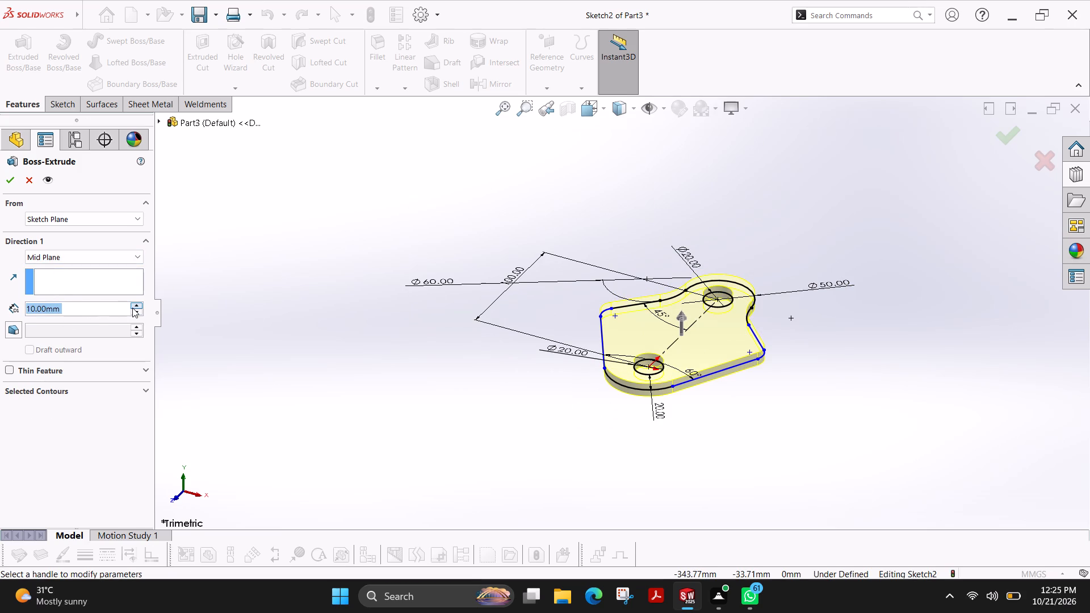
double_click(83, 303)
double_click(78, 311)
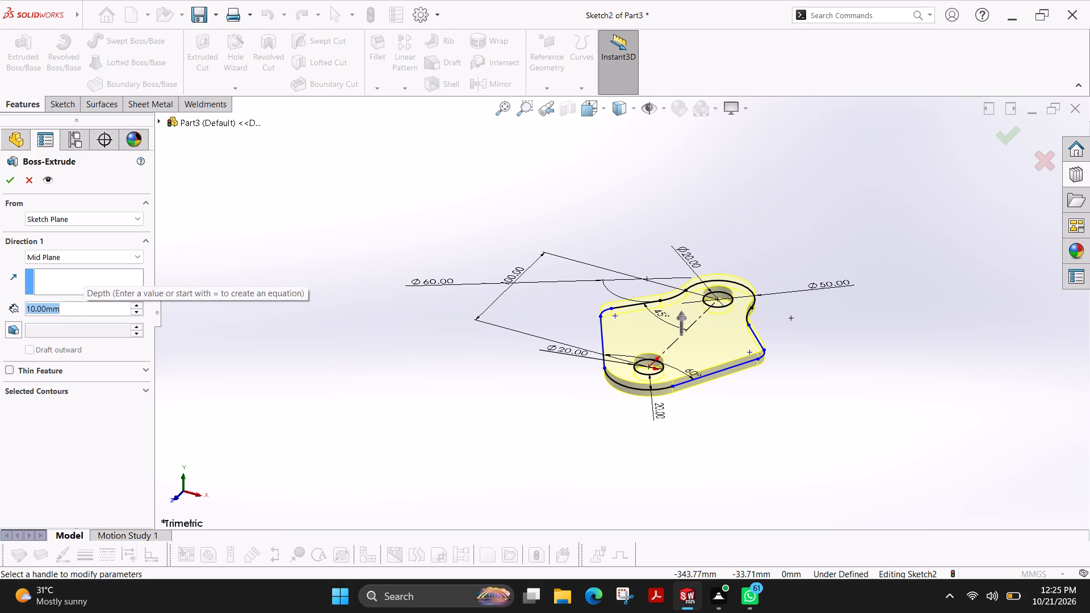
type("45")
key("Return")
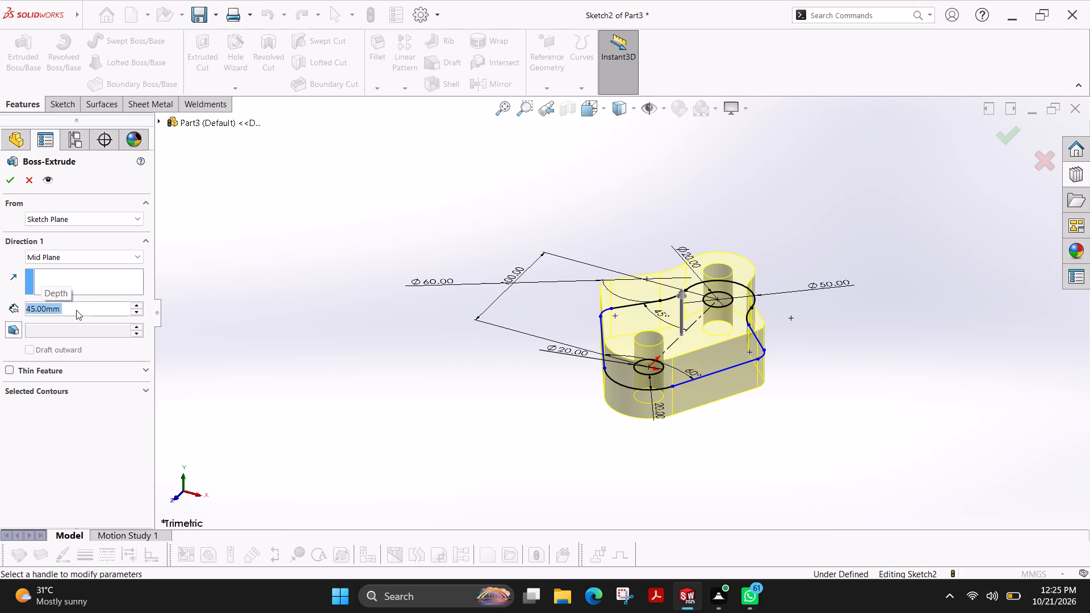
left_click(9, 183)
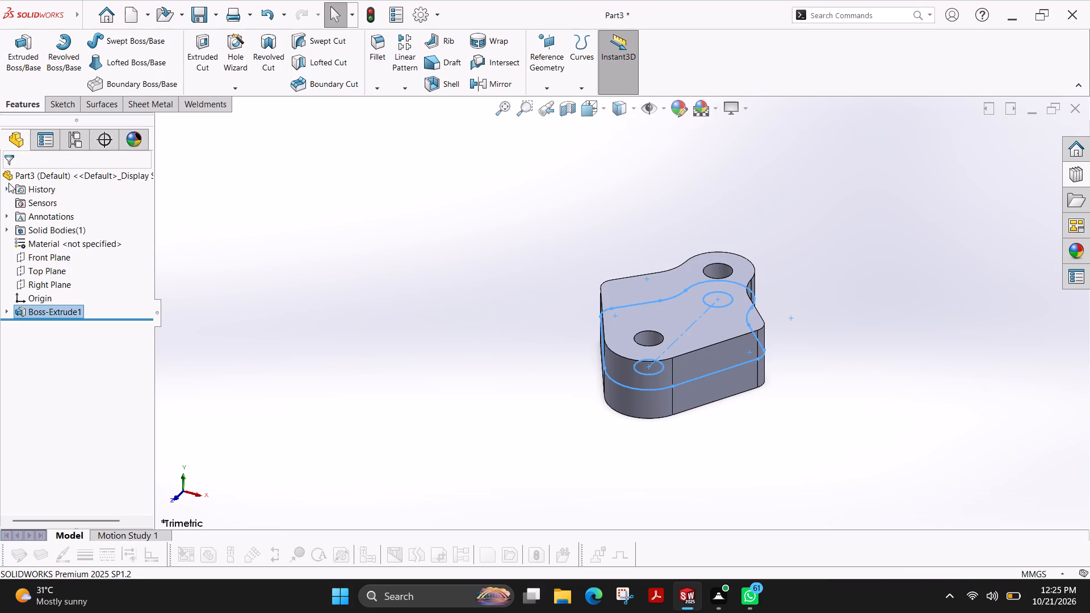
key("Escape")
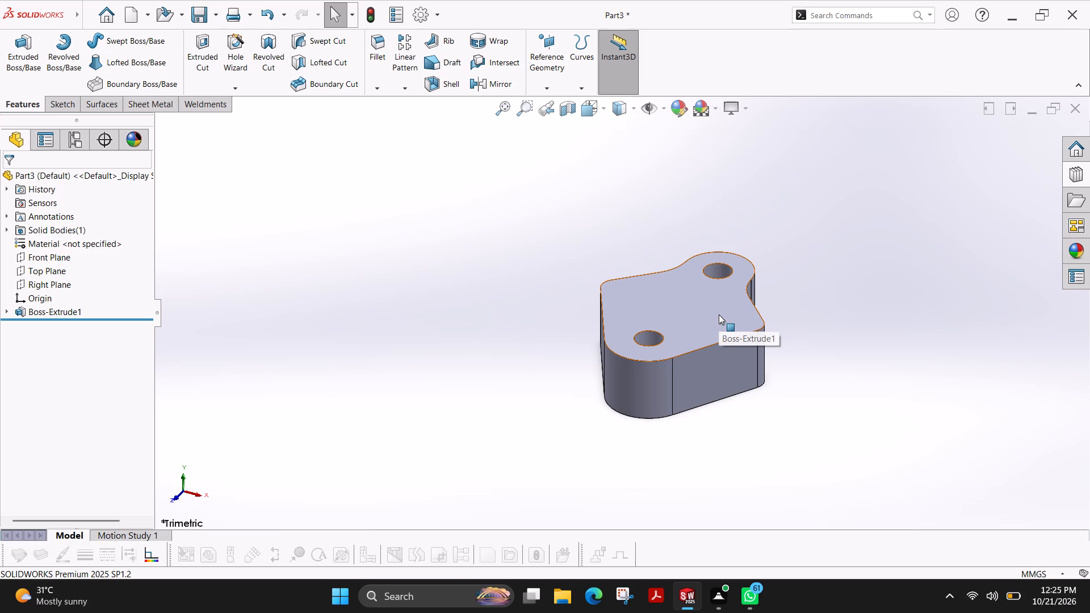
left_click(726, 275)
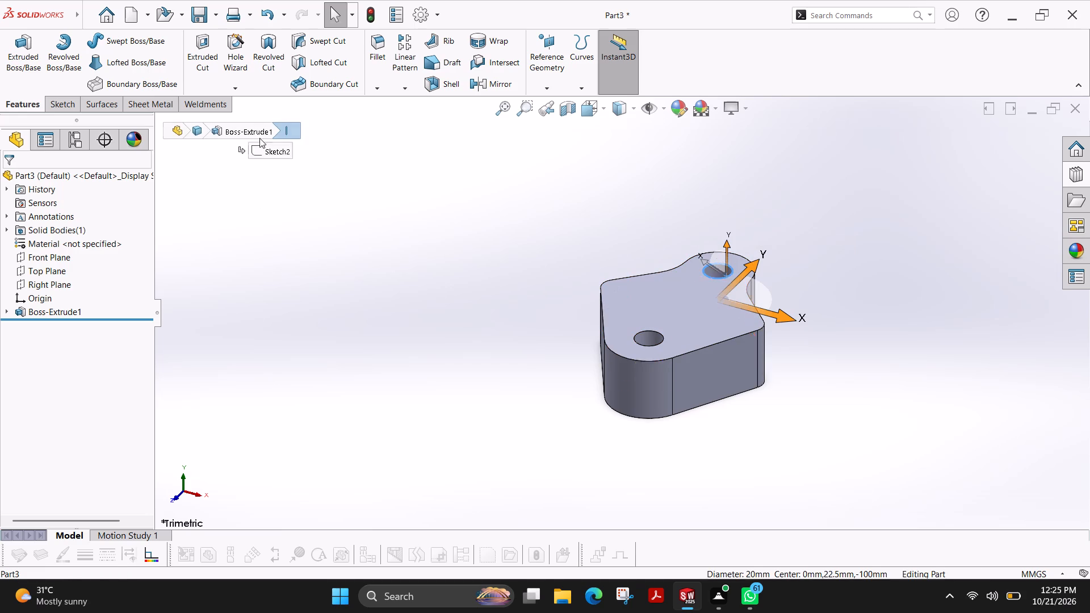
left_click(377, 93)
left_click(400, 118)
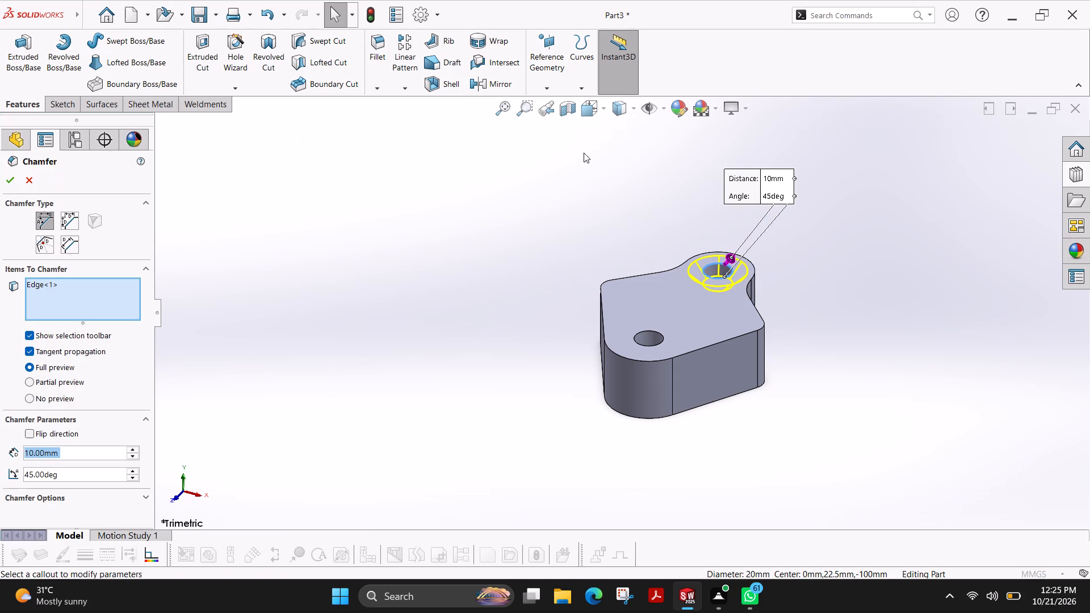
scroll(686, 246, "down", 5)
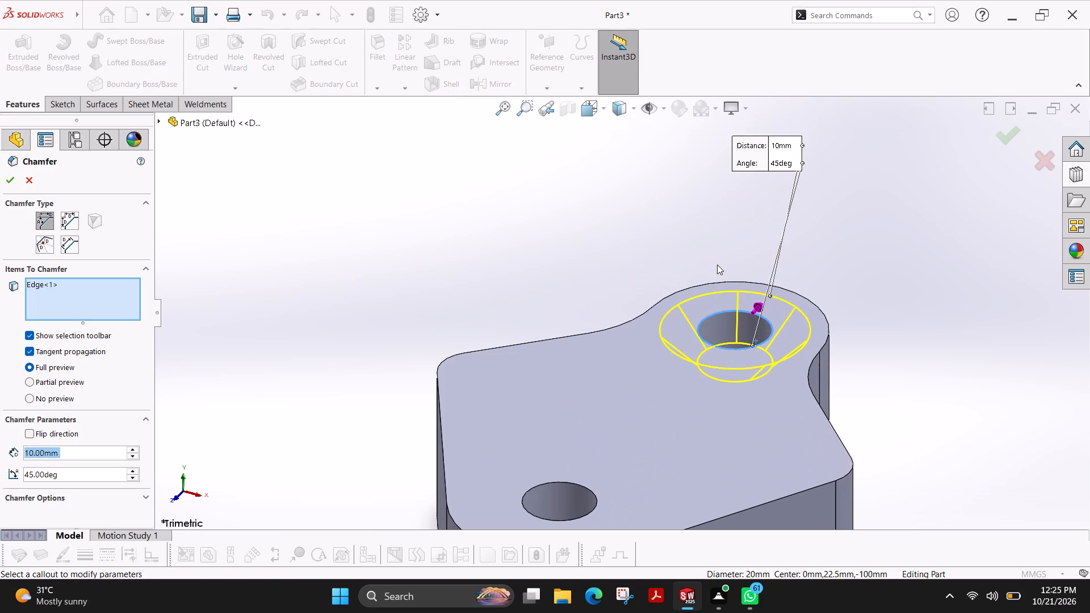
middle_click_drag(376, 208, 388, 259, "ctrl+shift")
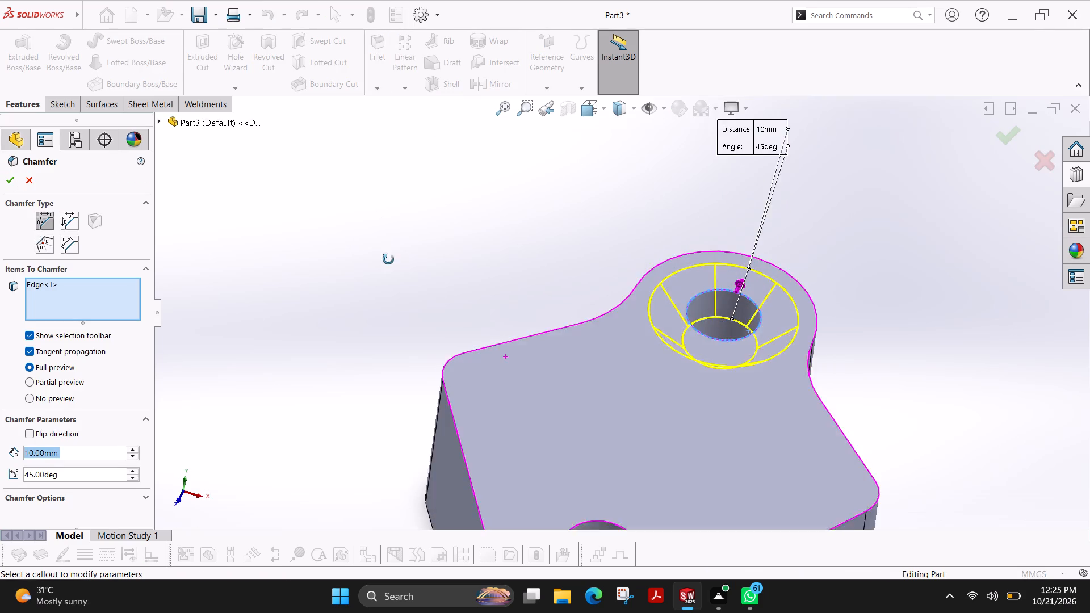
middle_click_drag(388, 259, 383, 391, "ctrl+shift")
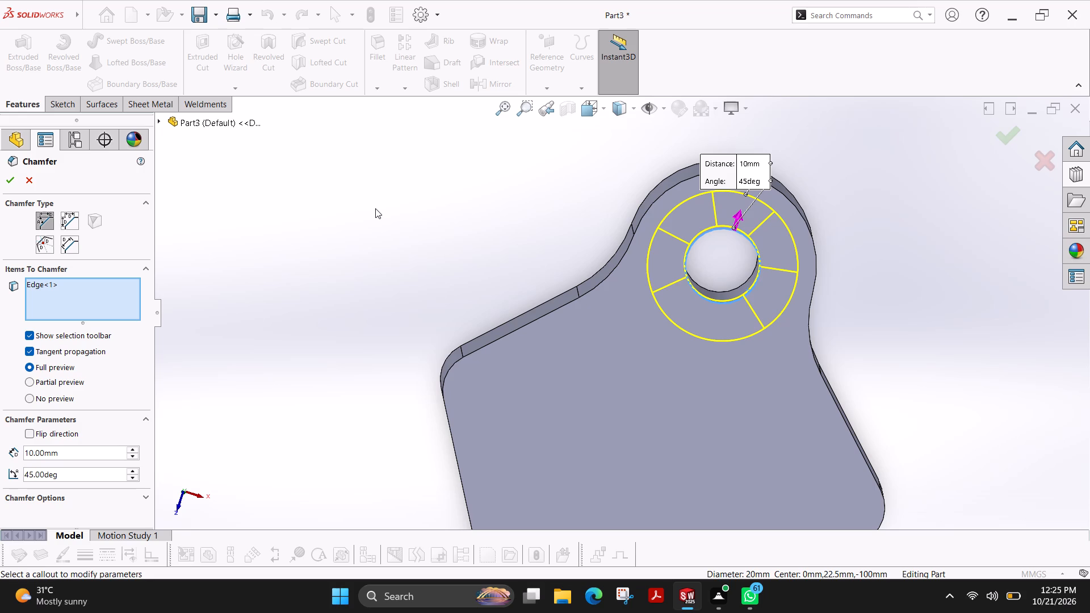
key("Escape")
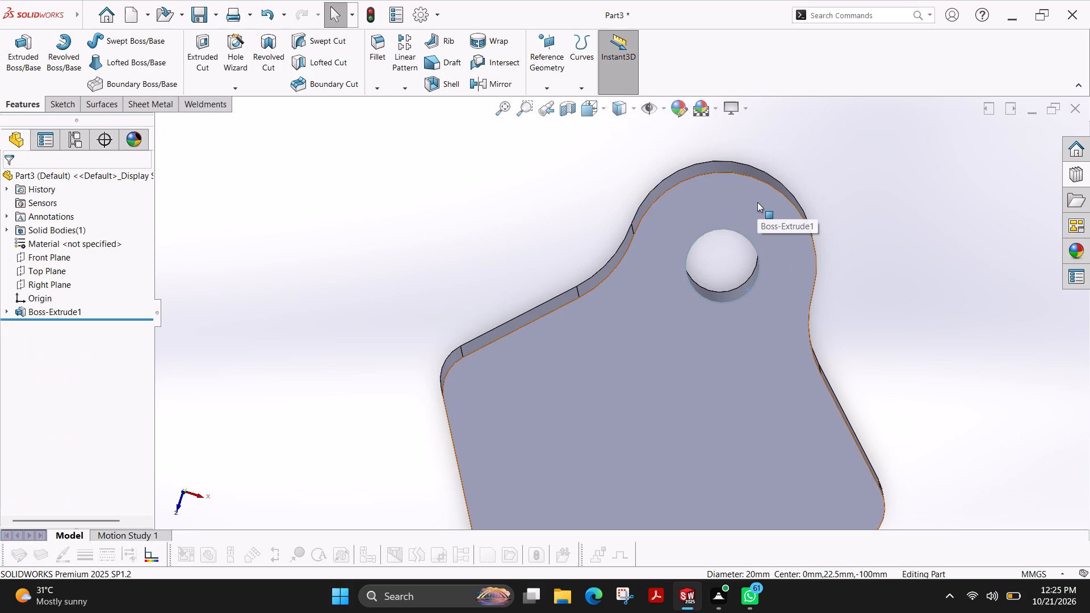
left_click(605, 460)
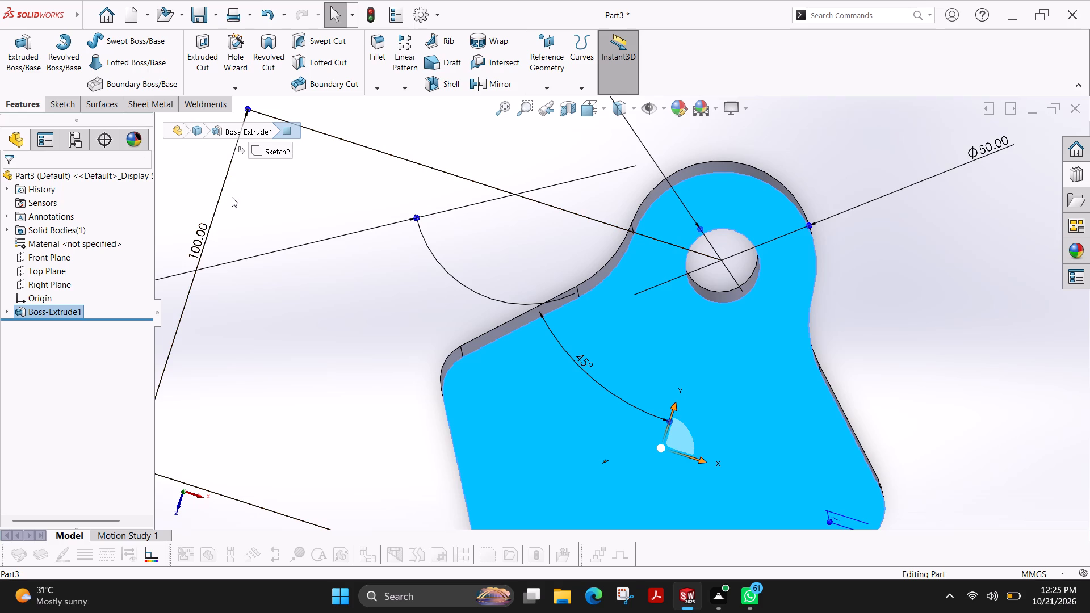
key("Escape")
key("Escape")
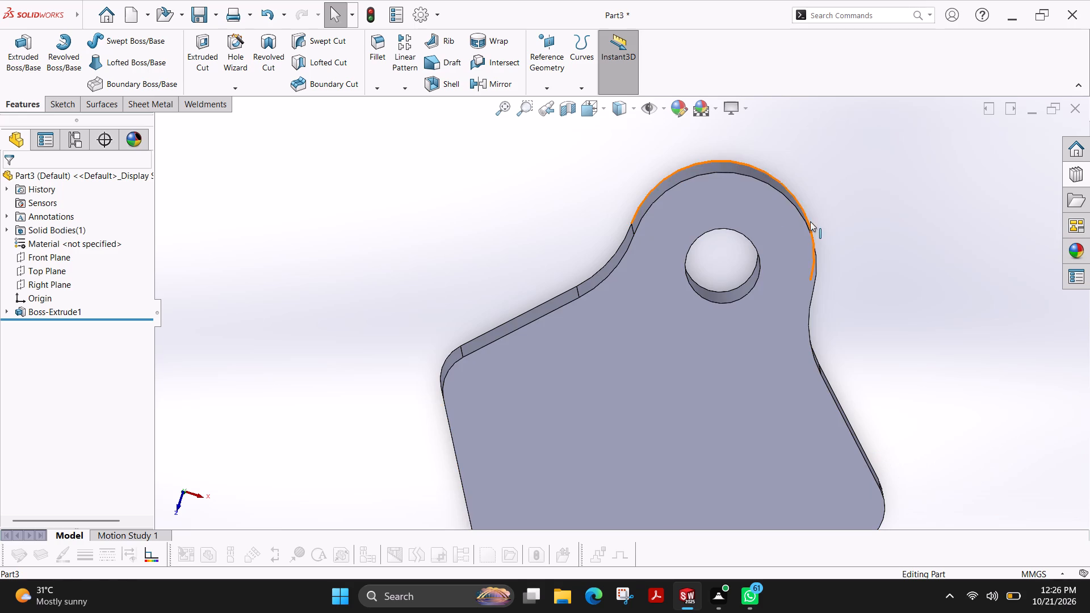
Create a reference plane offset 100 mm from the Right Plane.
middle_click_drag(870, 226, 741, 212, "ctrl+shift")
scroll(908, 292, "up", 2)
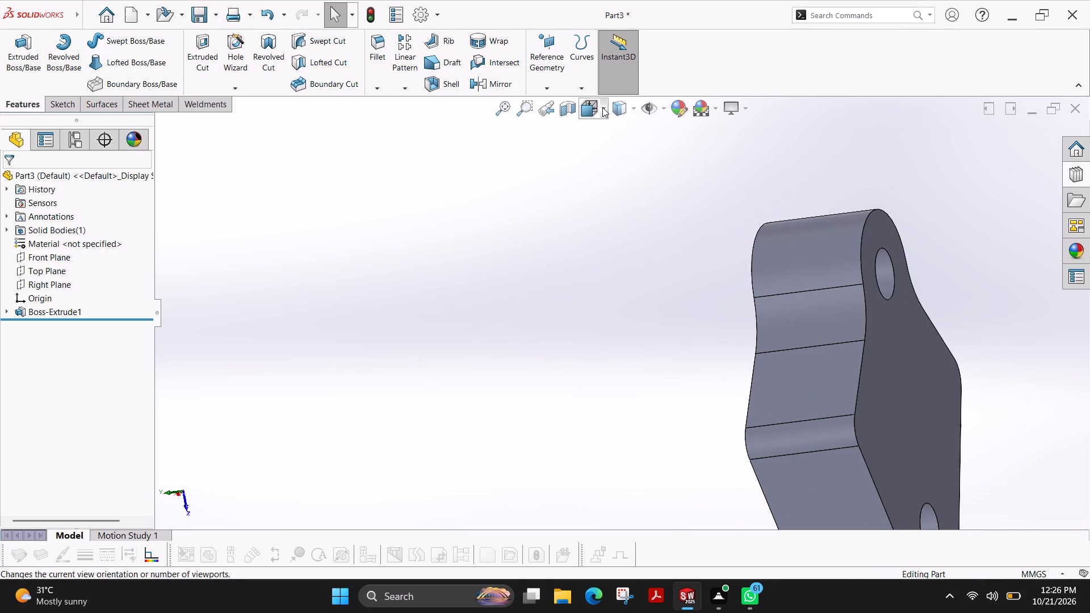
left_click(548, 90)
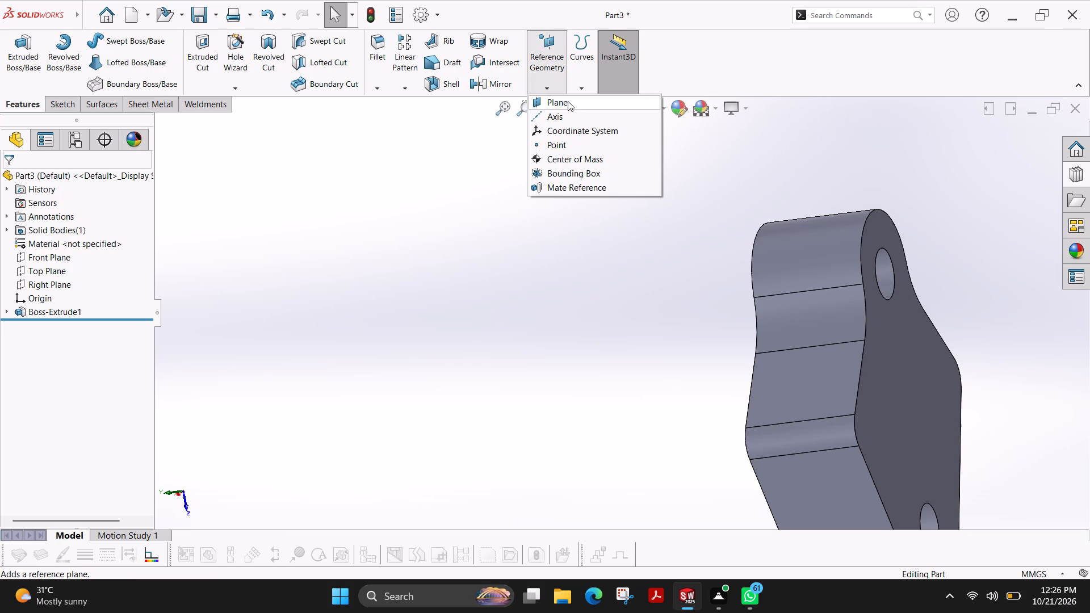
left_click(569, 102)
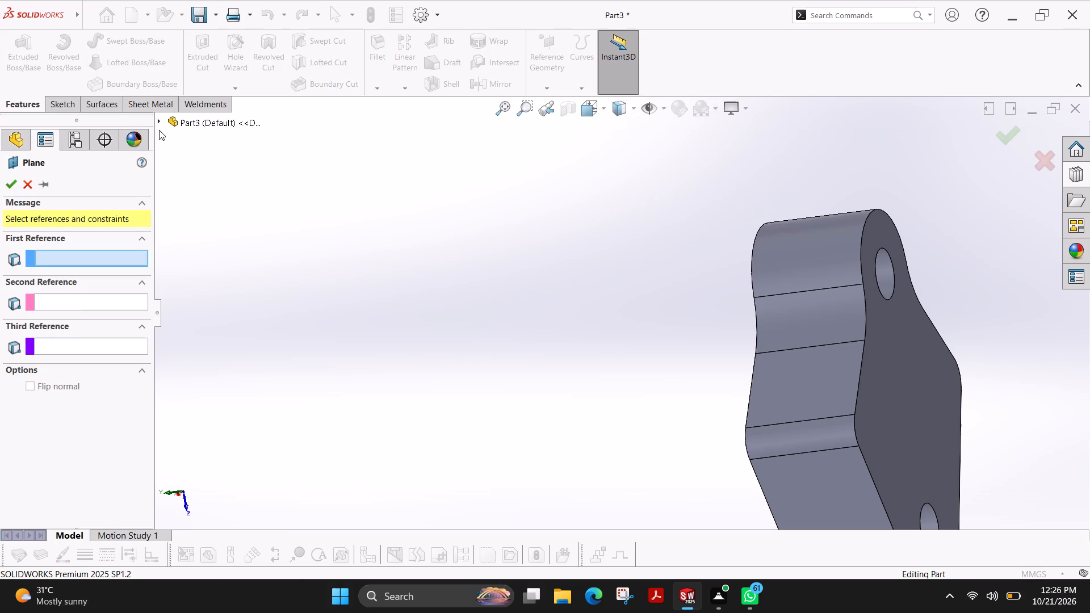
left_click(157, 121)
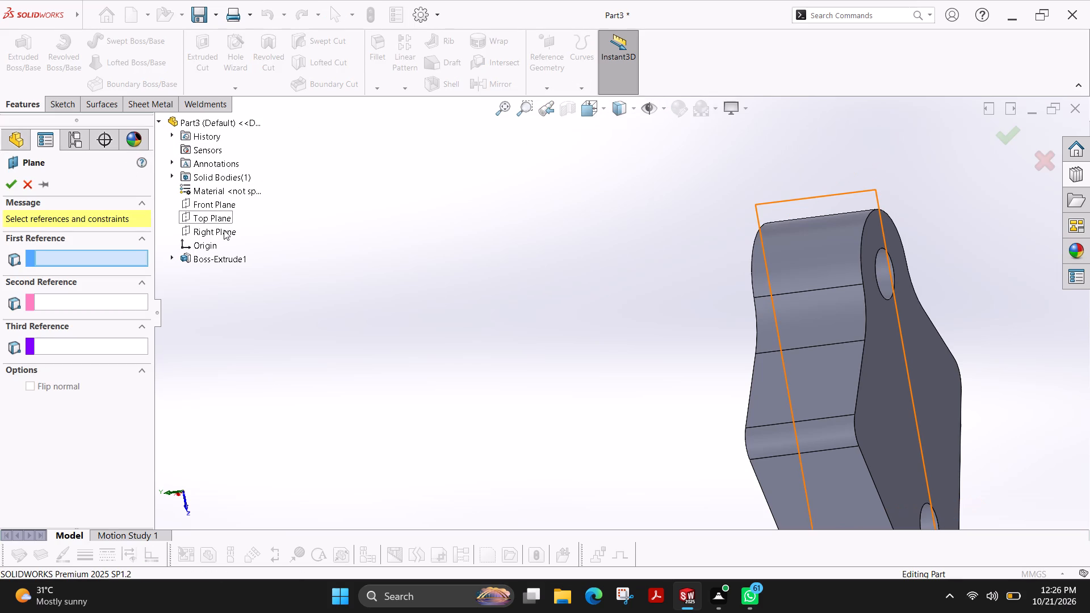
left_click(224, 230)
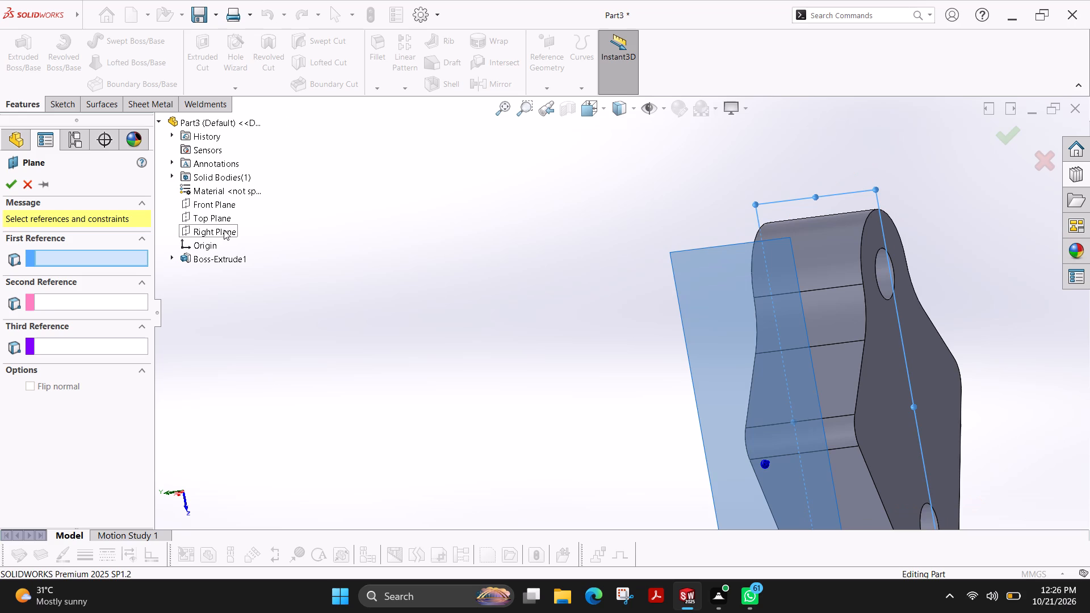
left_click(12, 188)
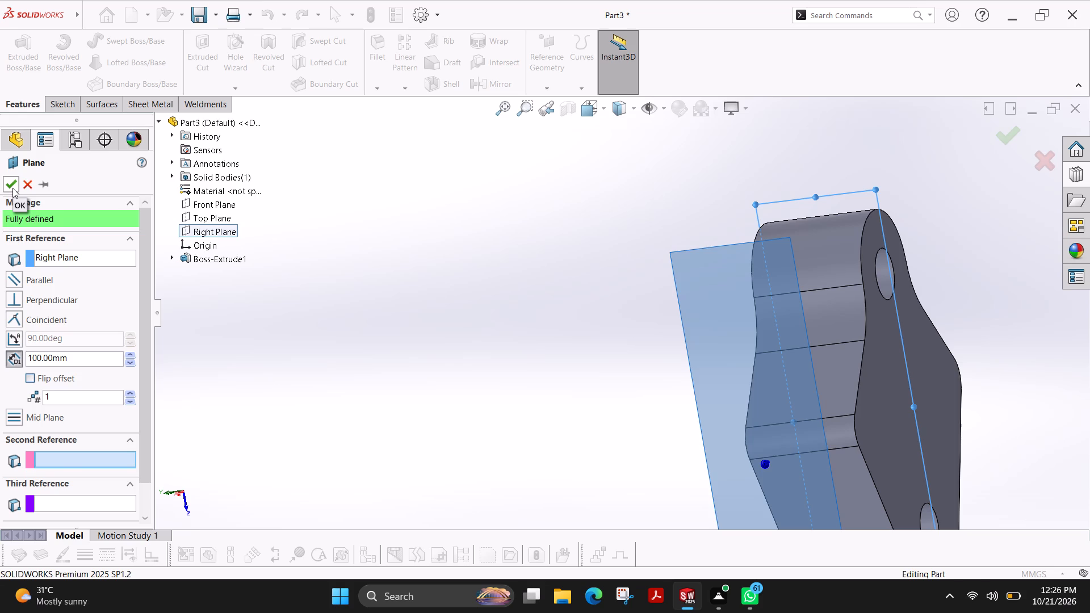
Start a sketch on the new offset plane and enlarge the plane's border well beyond the body's outline.
left_click(54, 110)
left_click(18, 66)
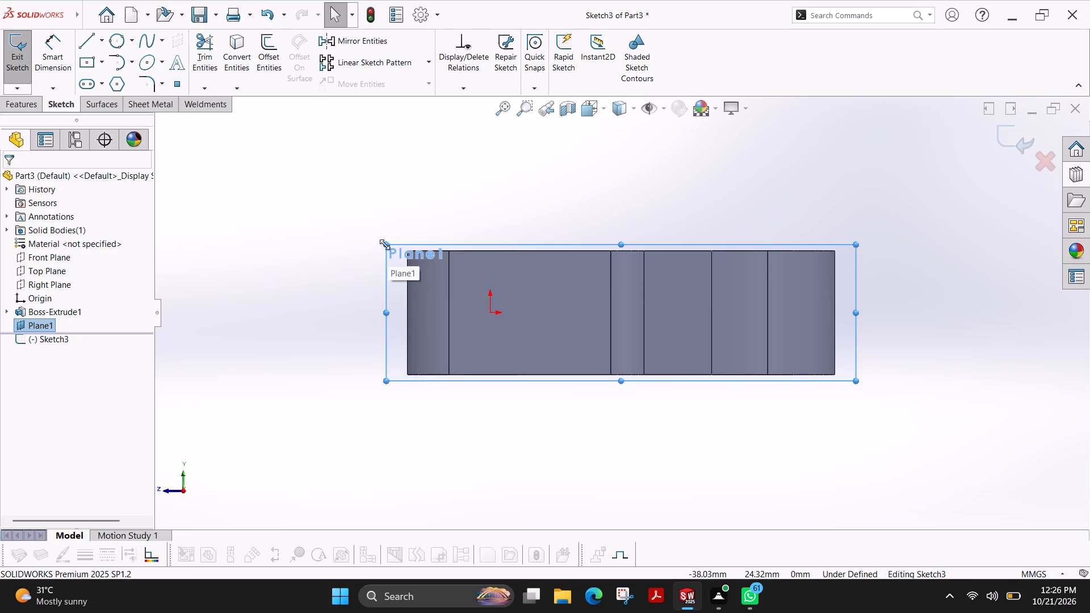
left_click_drag(385, 245, 338, 214)
left_click_drag(308, 187, 297, 180)
scroll(549, 287, "down", 2)
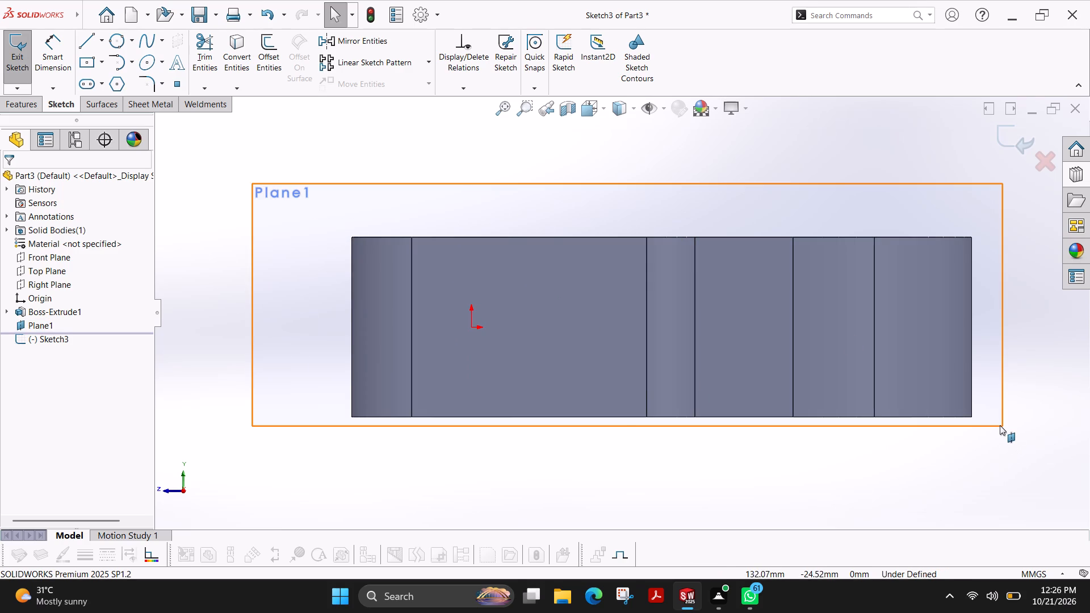
left_click(1000, 425)
left_click_drag(1001, 425, 1062, 517)
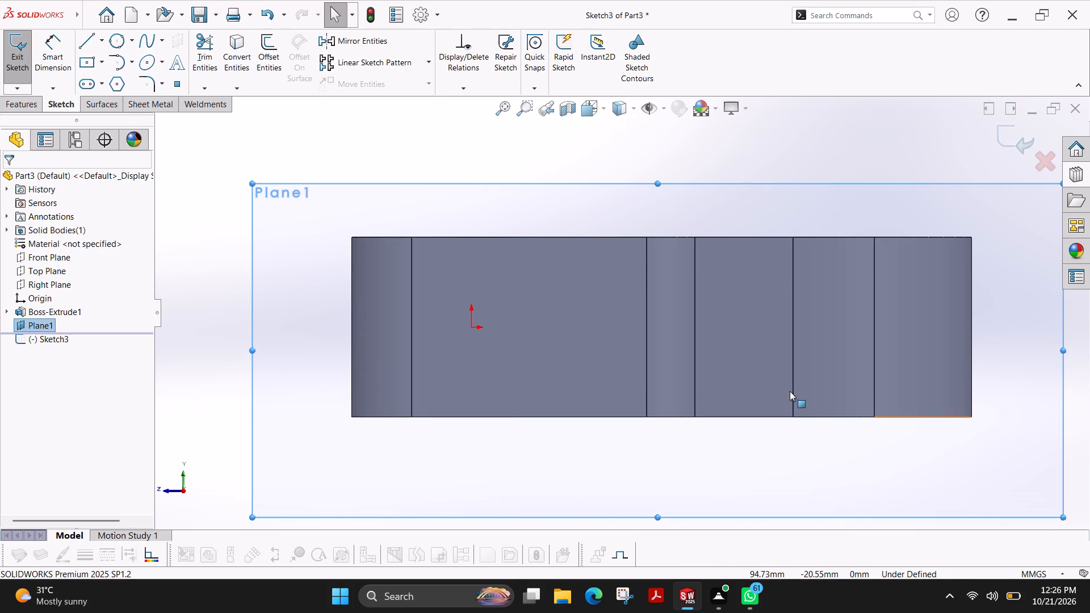
left_click(544, 212)
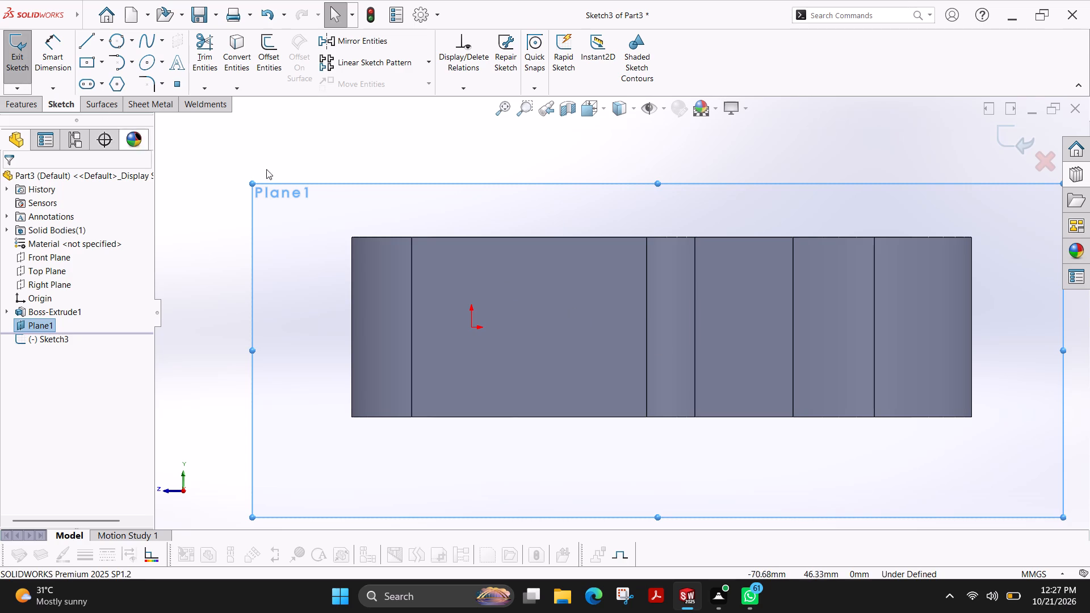
key("Escape")
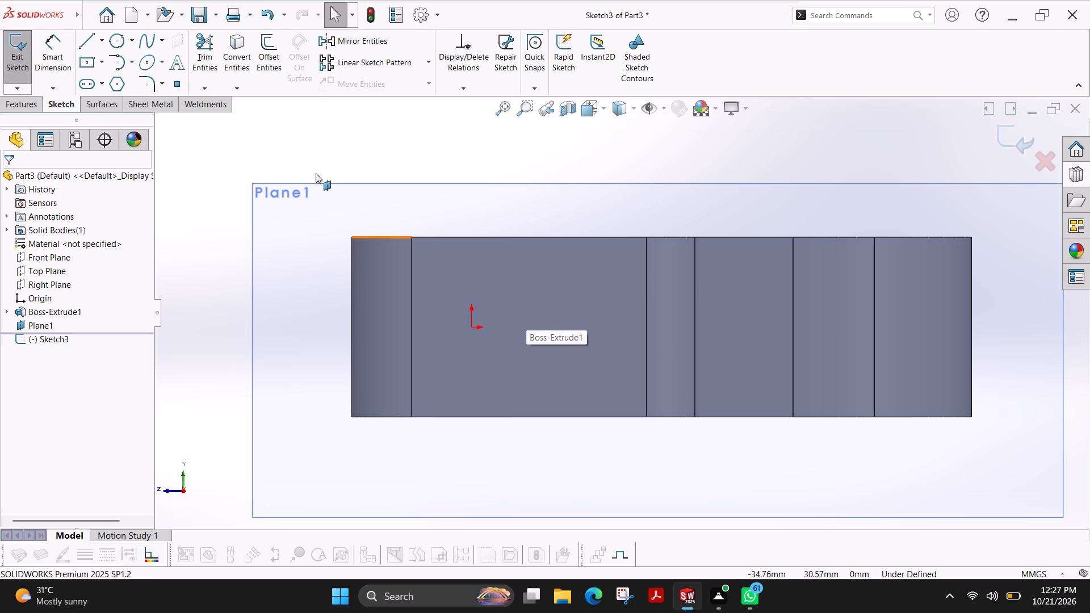
Sketch a three-sided open rectangle from the body's left end edge, about 104 mm long and 34.5 mm high.
left_click(83, 46)
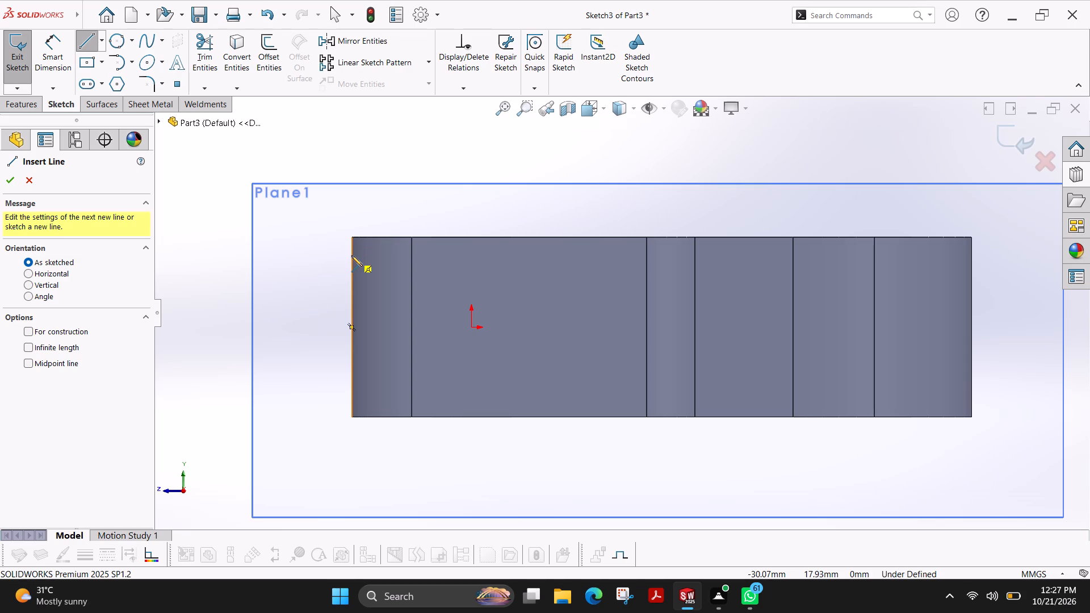
left_click(351, 255)
left_click(768, 257)
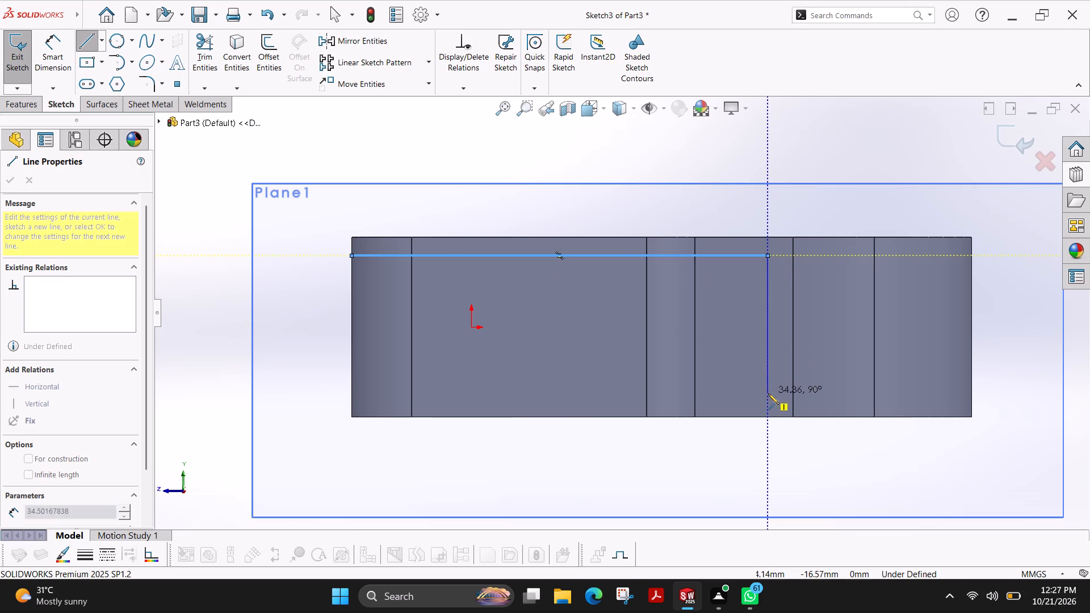
left_click(768, 393)
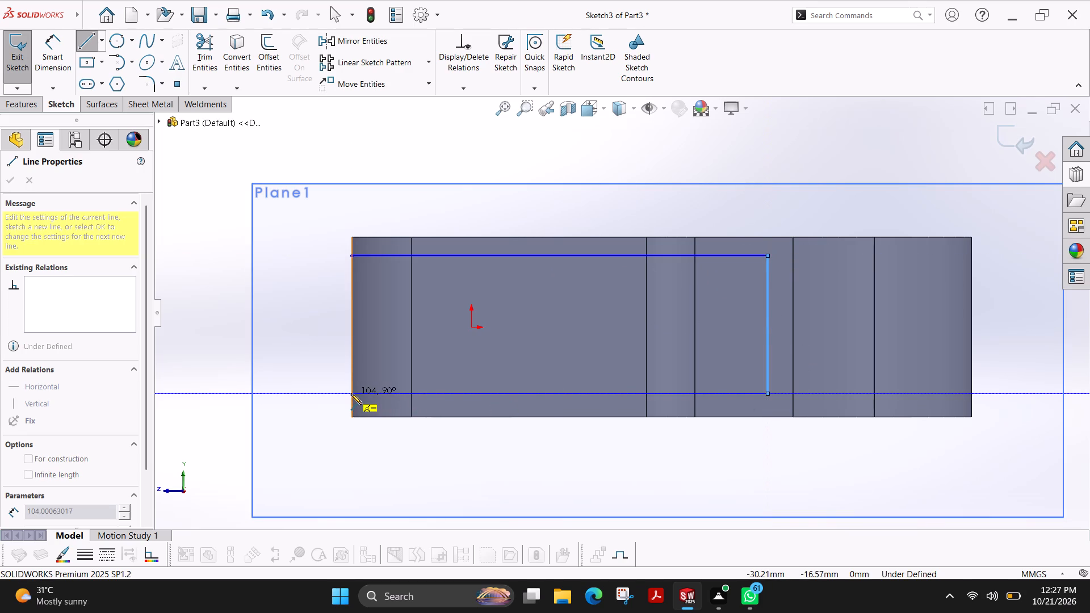
left_click(352, 393)
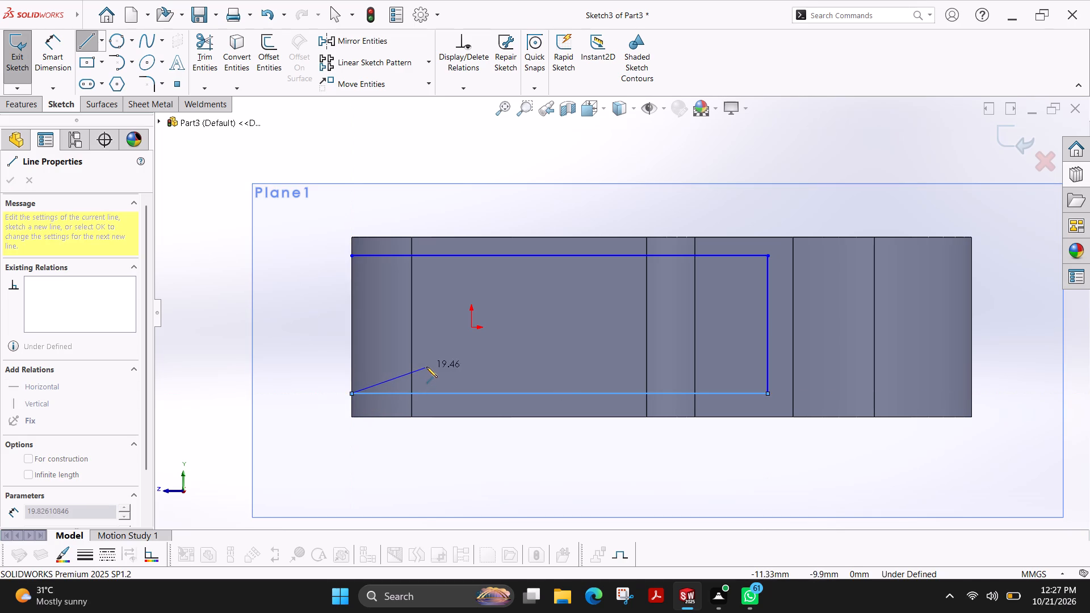
key("Escape")
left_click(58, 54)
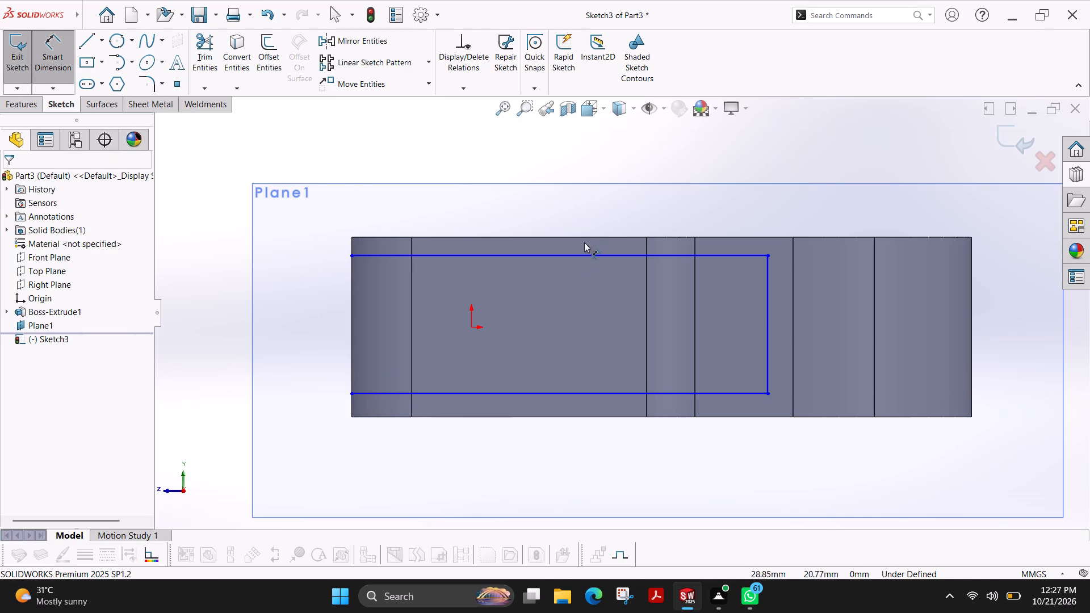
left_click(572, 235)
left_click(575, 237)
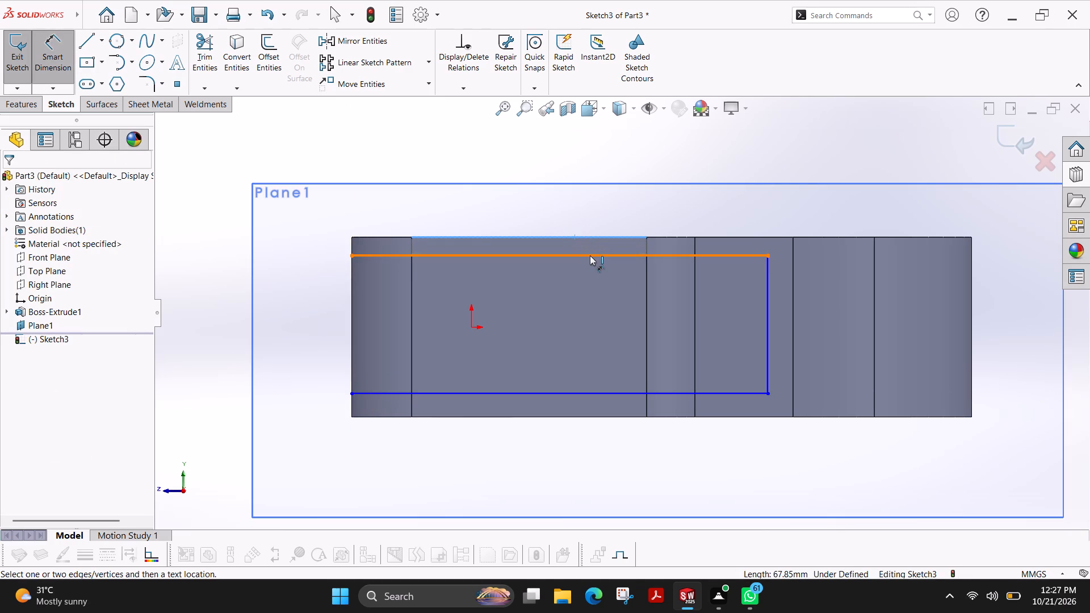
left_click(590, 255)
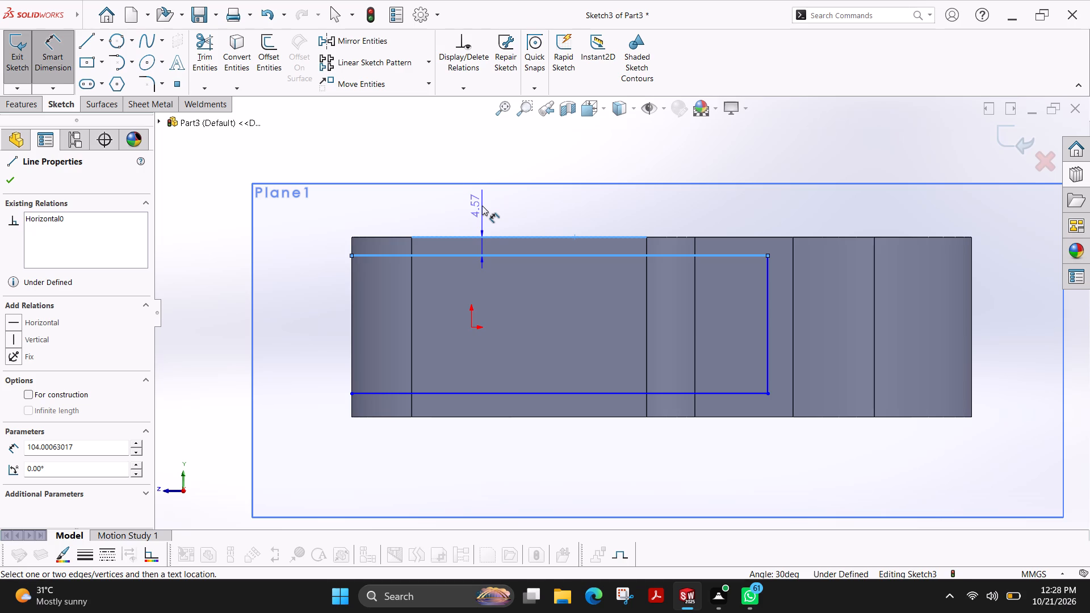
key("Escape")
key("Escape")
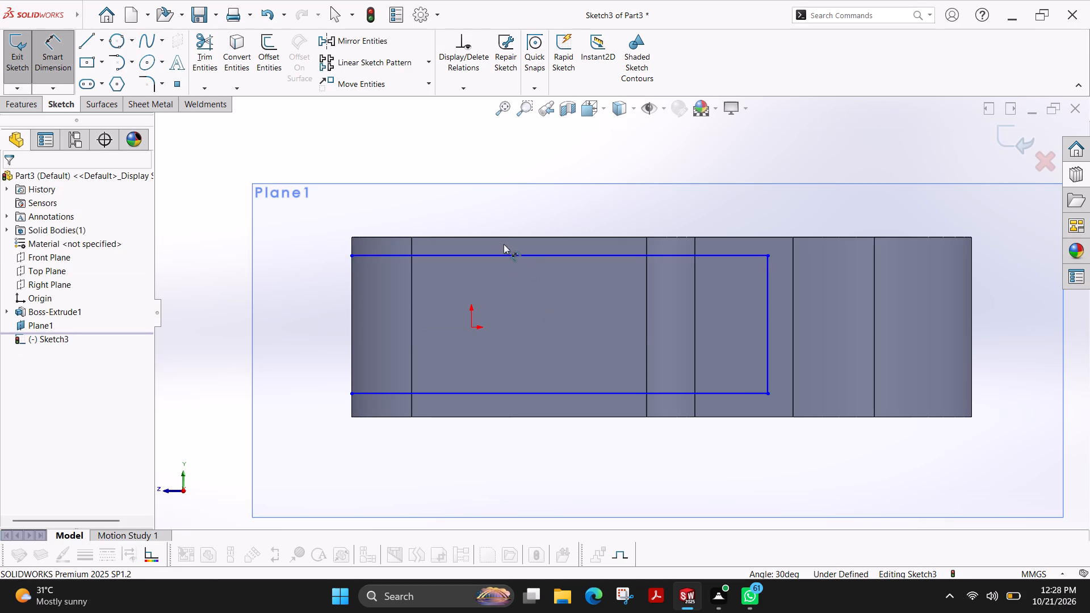
Dimension the distance between the two horizontal sketch lines as 25 mm.
left_click(519, 253)
left_click(539, 394)
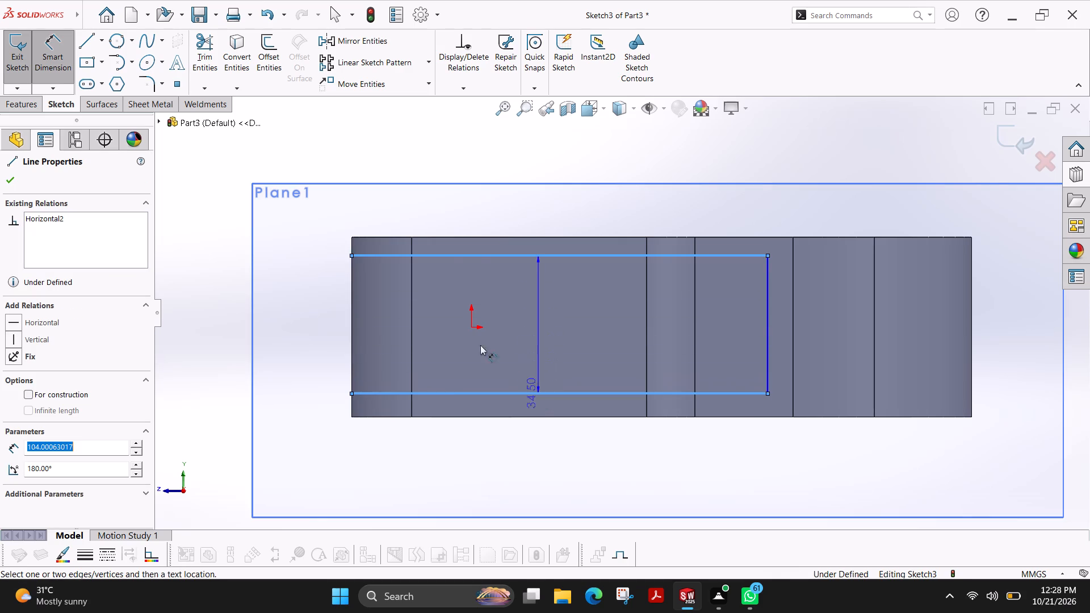
left_click(322, 323)
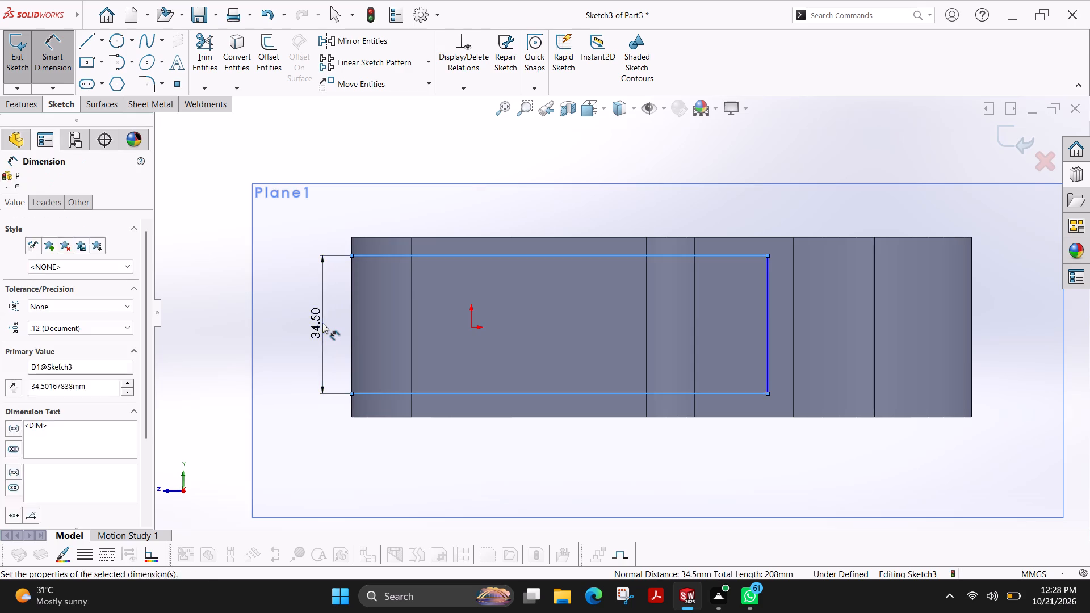
type("25")
key("Return")
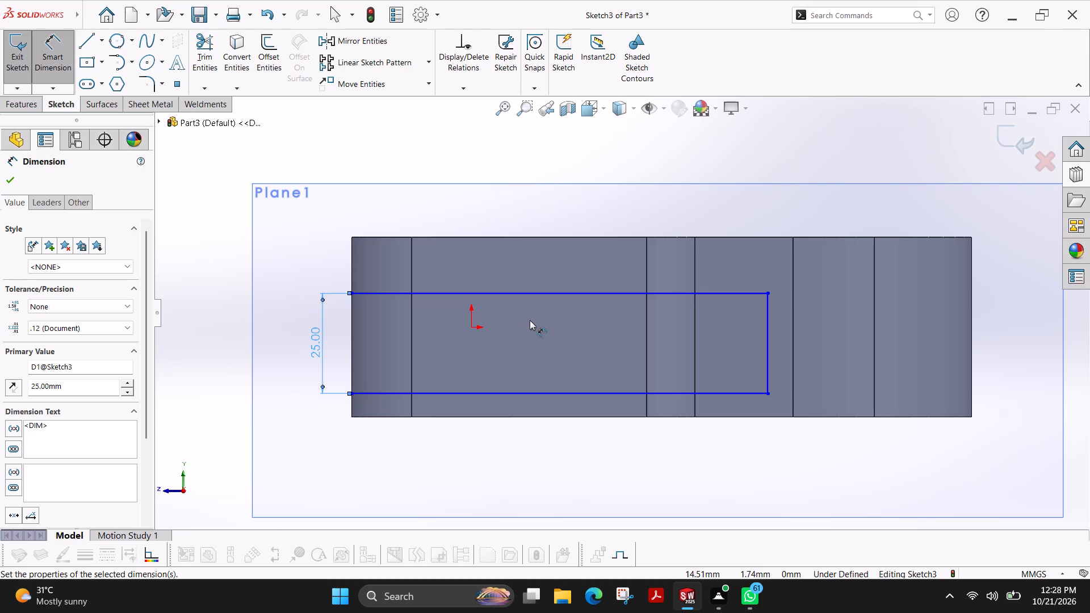
Dimension the upper horizontal line 10 mm from the body's upper edge.
left_click(515, 291)
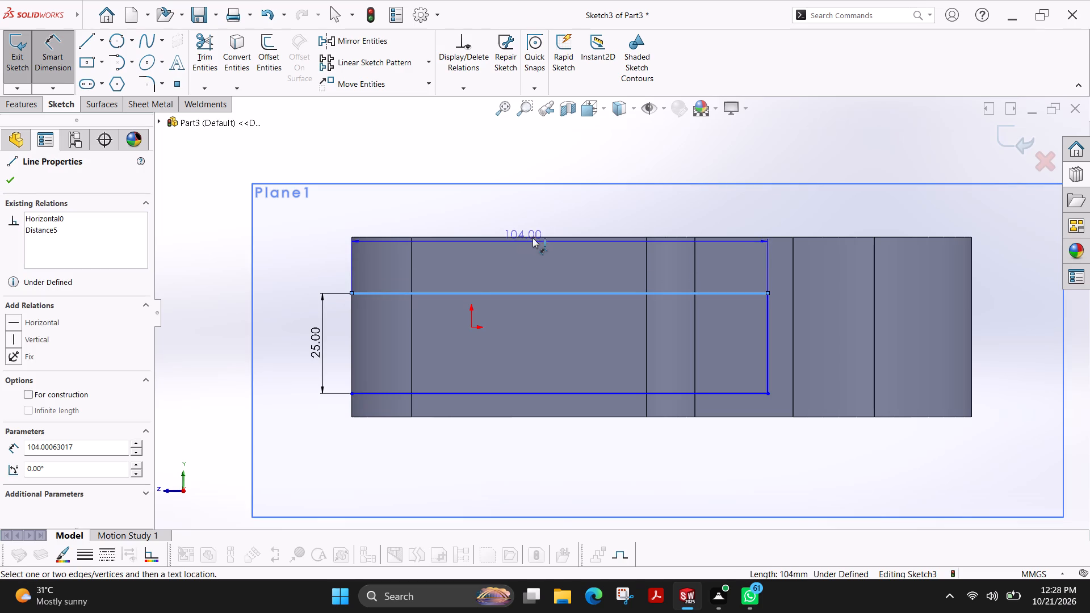
left_click(534, 237)
left_click(311, 247)
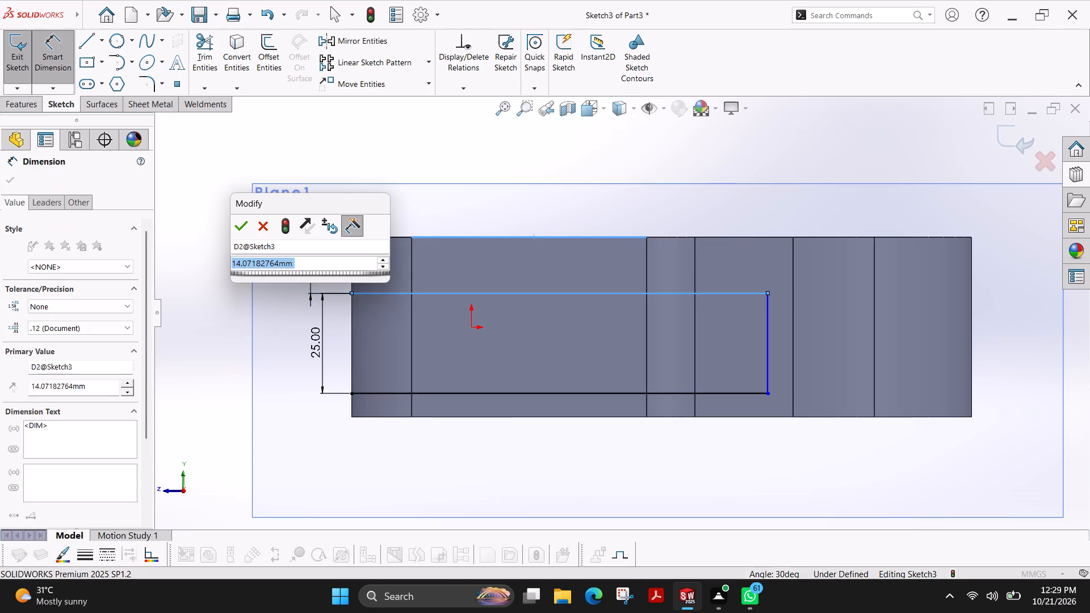
type("10")
key("Return")
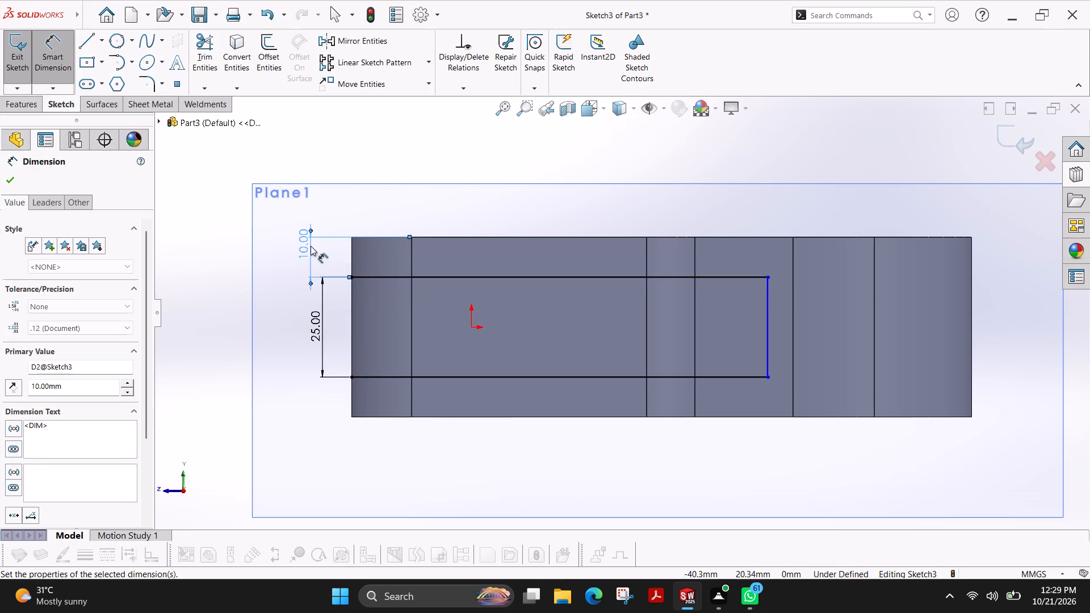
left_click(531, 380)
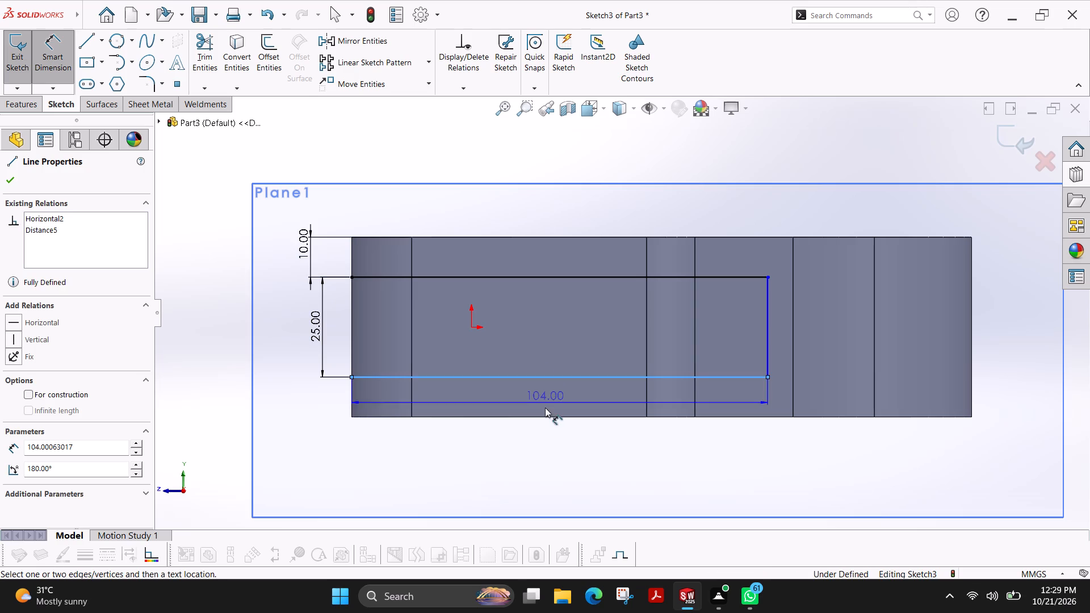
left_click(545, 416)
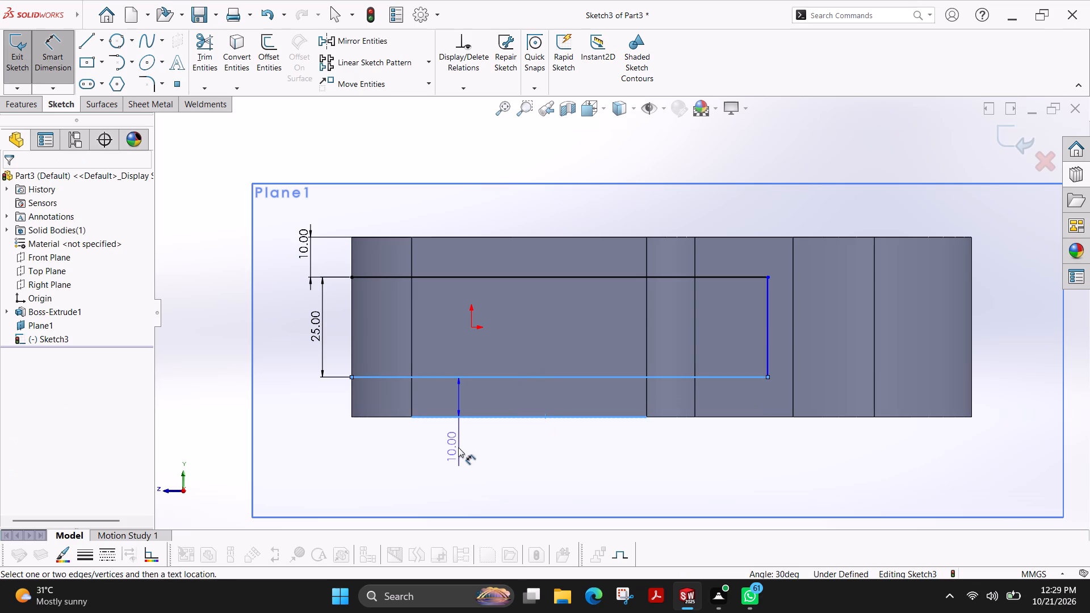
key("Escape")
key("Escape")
Dimension the upper horizontal line's length as 92 mm and finish dimensioning.
left_click(592, 276)
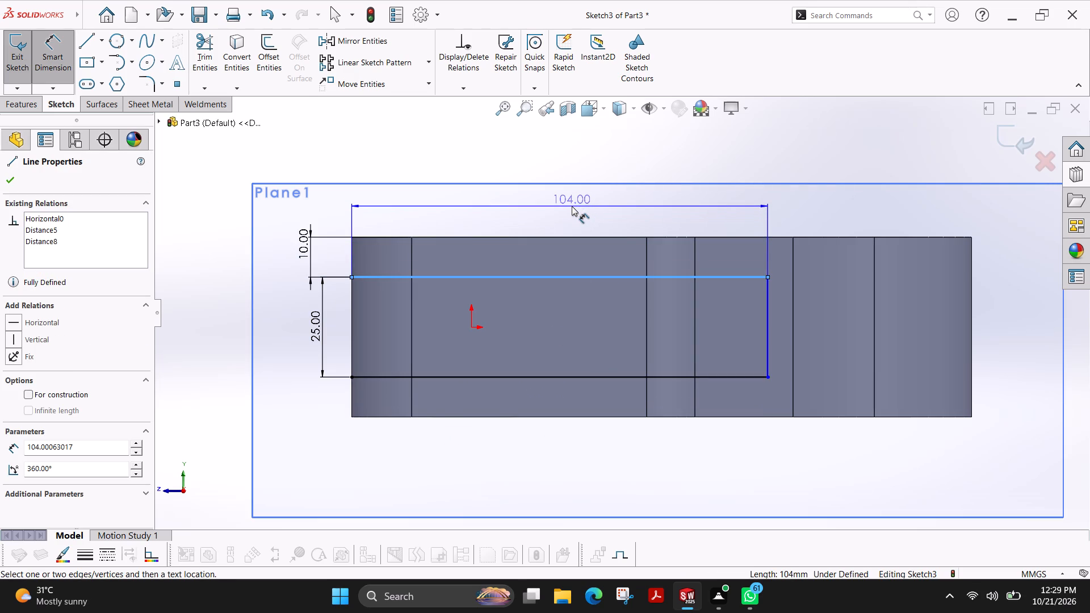
left_click(572, 206)
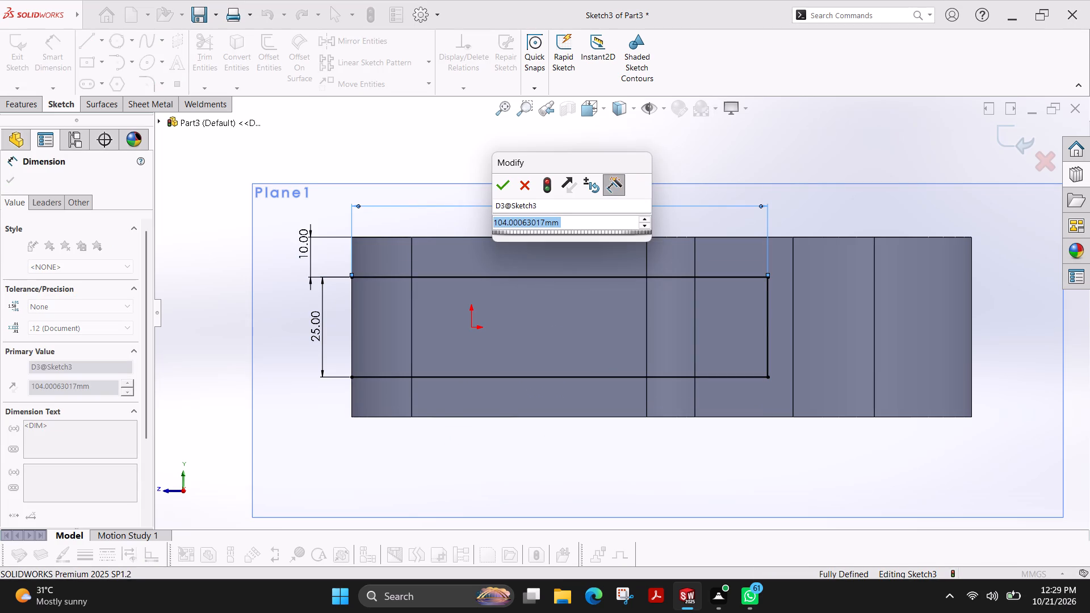
key("9")
key("2")
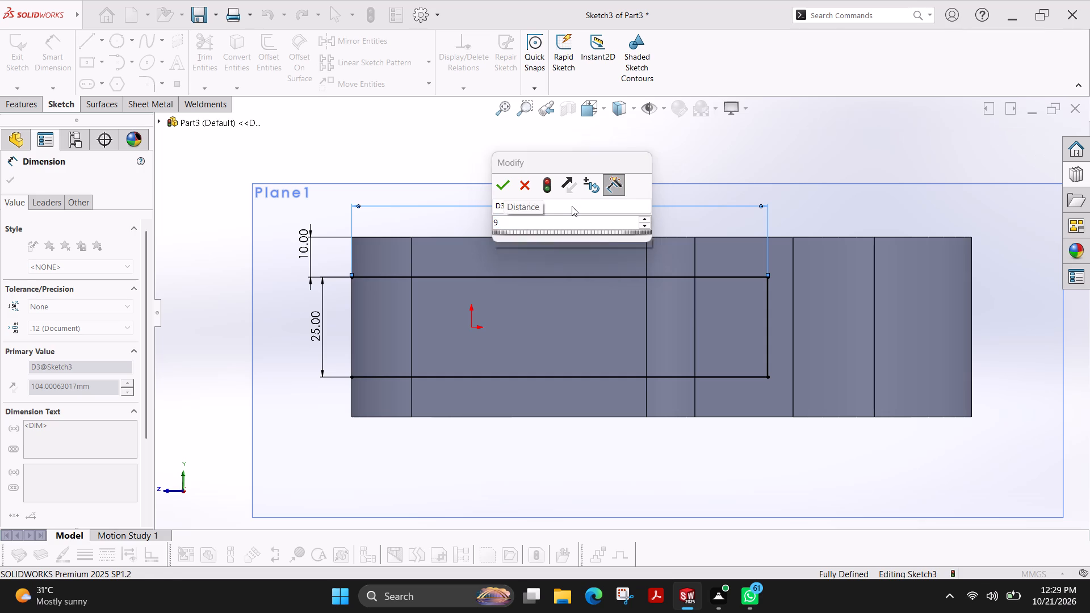
key("Return")
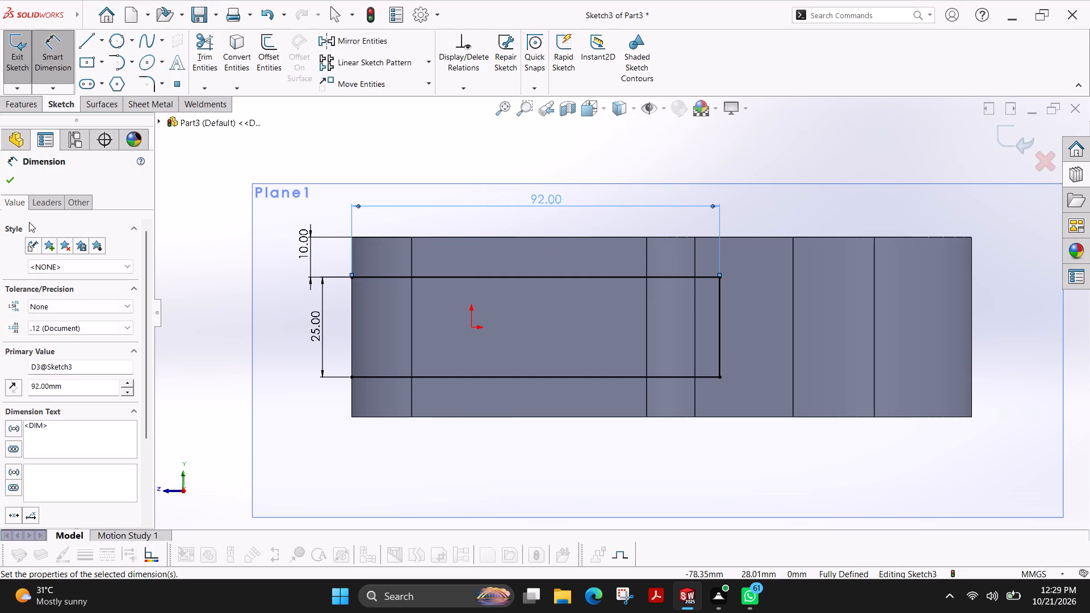
left_click(5, 181)
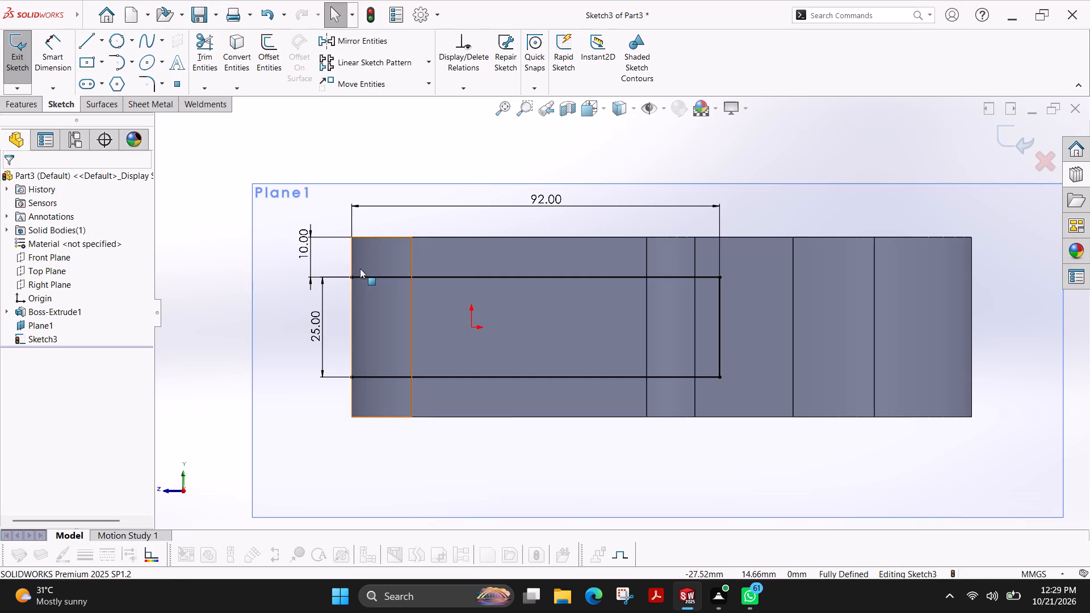
Close the slot profile with a 25 mm vertical line joining the open ends of the two horizontal lines.
left_click(86, 42)
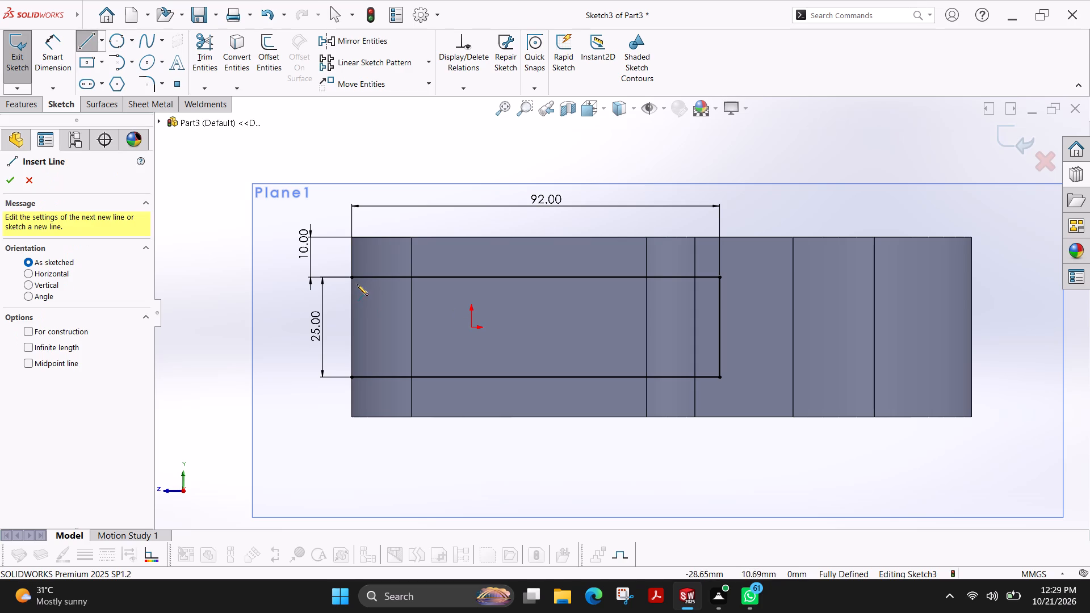
left_click(352, 276)
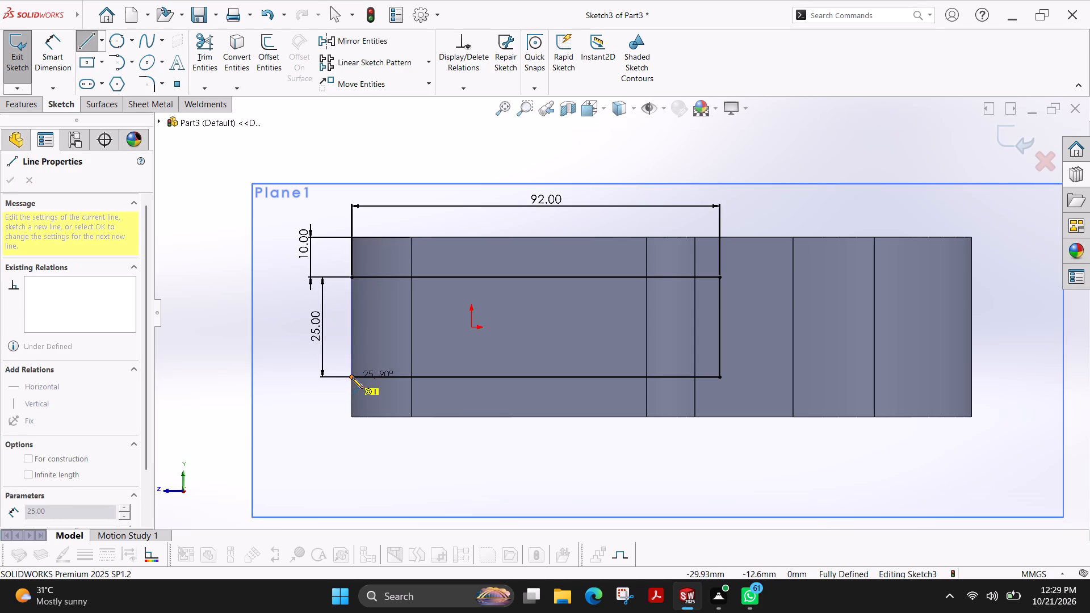
left_click(352, 377)
key("Escape")
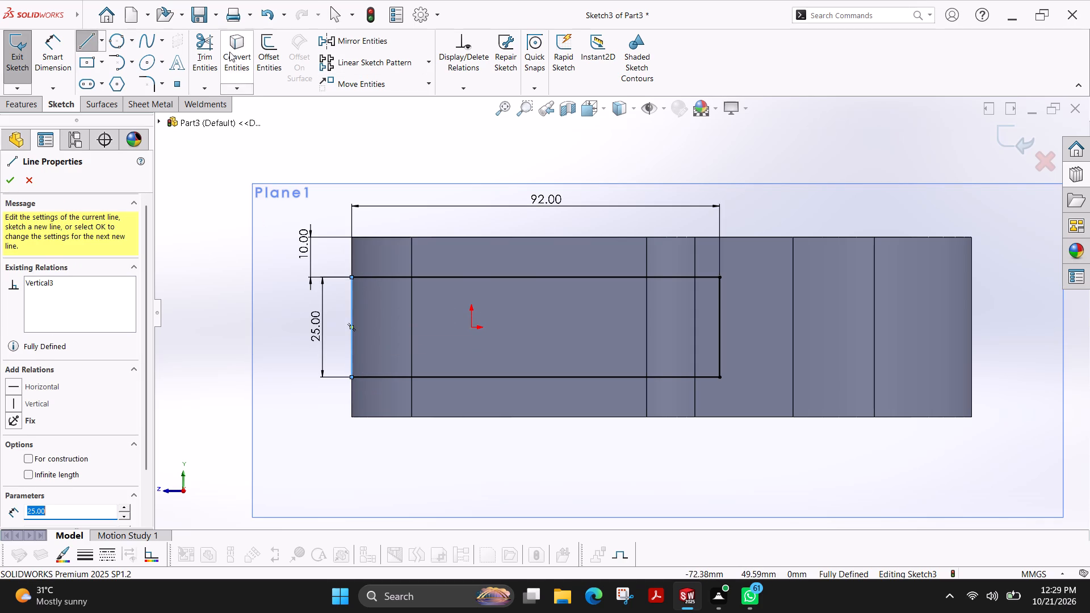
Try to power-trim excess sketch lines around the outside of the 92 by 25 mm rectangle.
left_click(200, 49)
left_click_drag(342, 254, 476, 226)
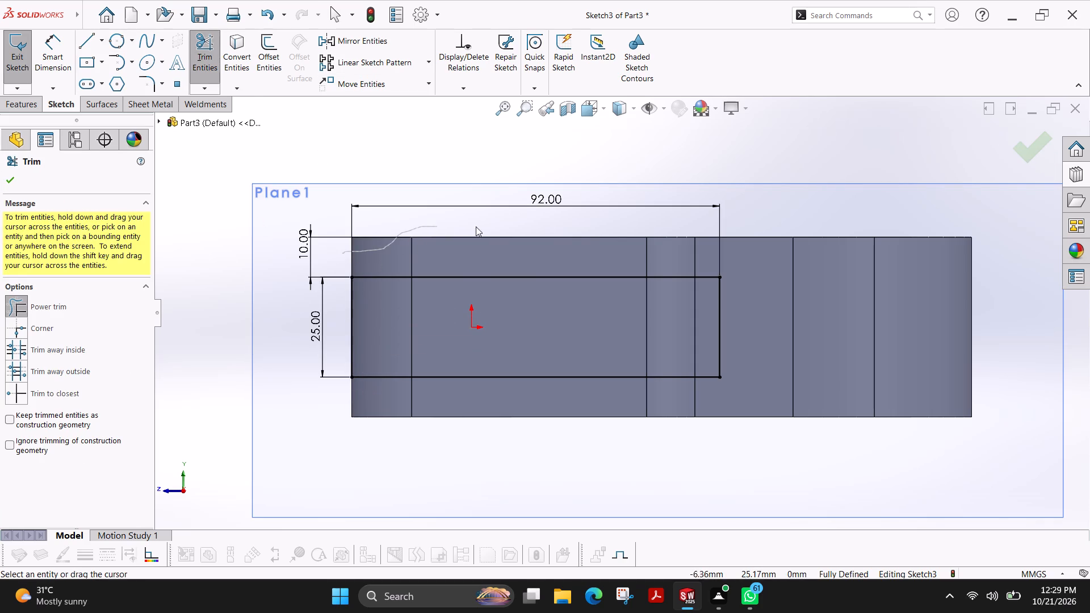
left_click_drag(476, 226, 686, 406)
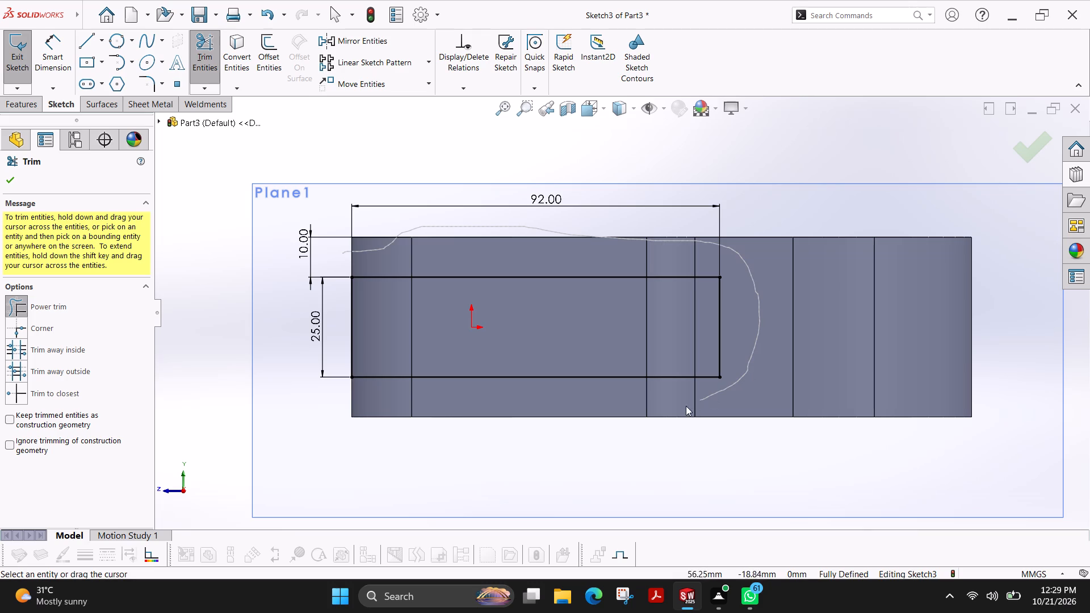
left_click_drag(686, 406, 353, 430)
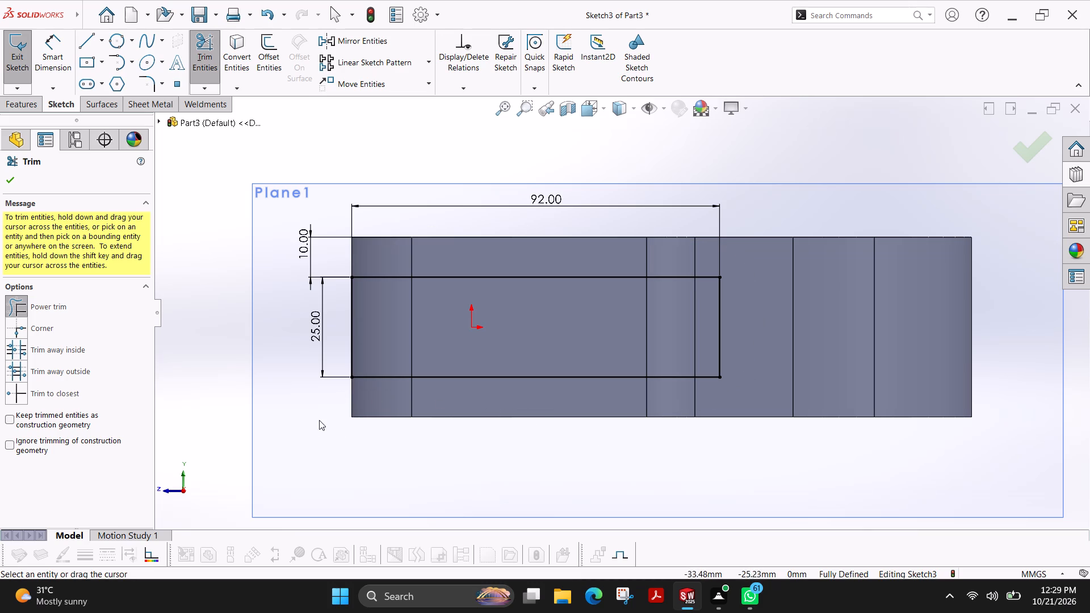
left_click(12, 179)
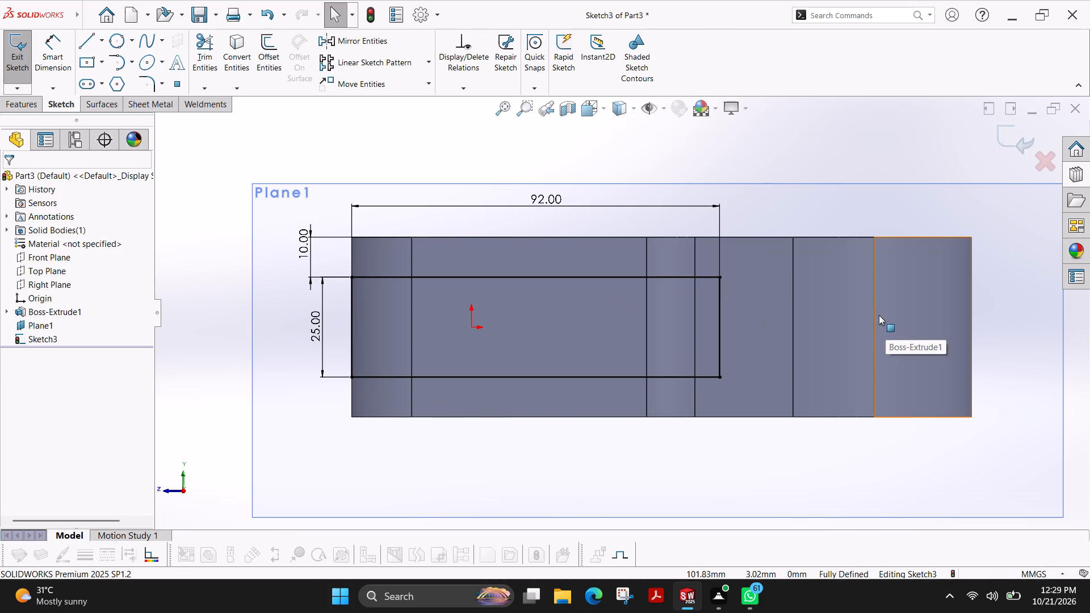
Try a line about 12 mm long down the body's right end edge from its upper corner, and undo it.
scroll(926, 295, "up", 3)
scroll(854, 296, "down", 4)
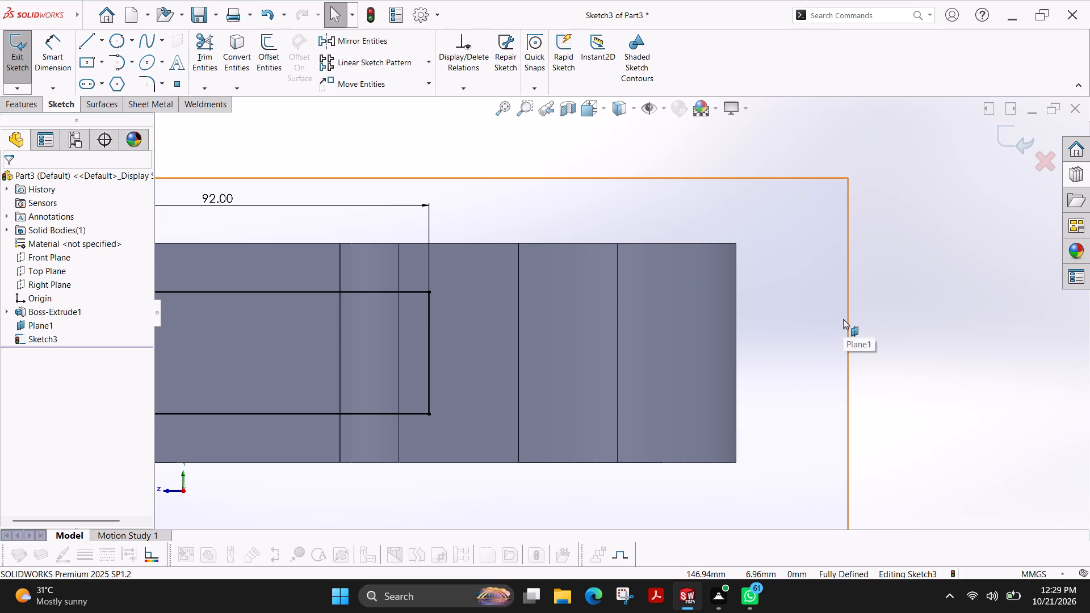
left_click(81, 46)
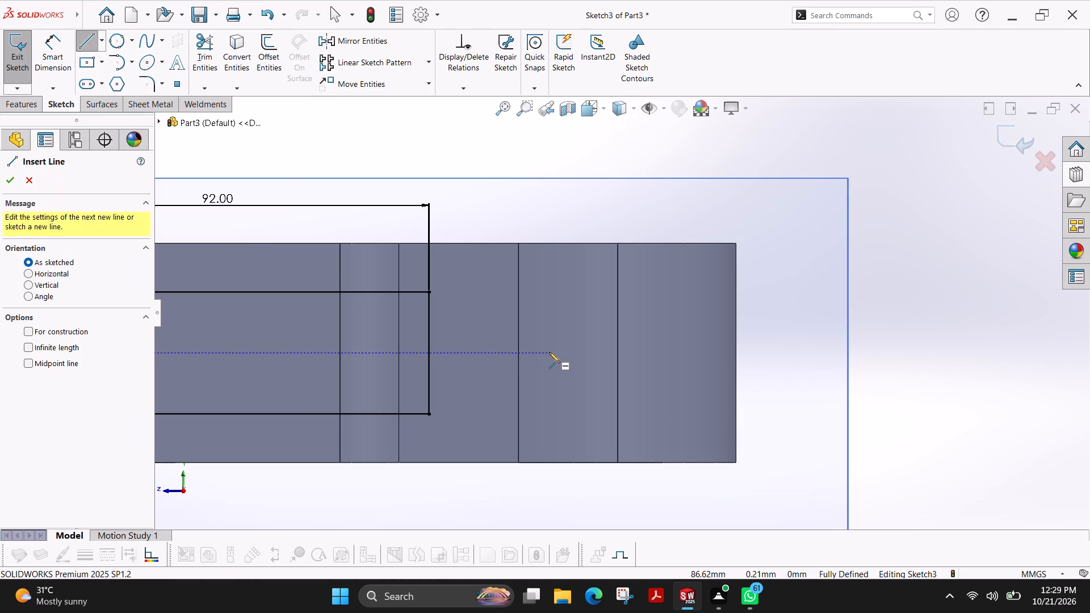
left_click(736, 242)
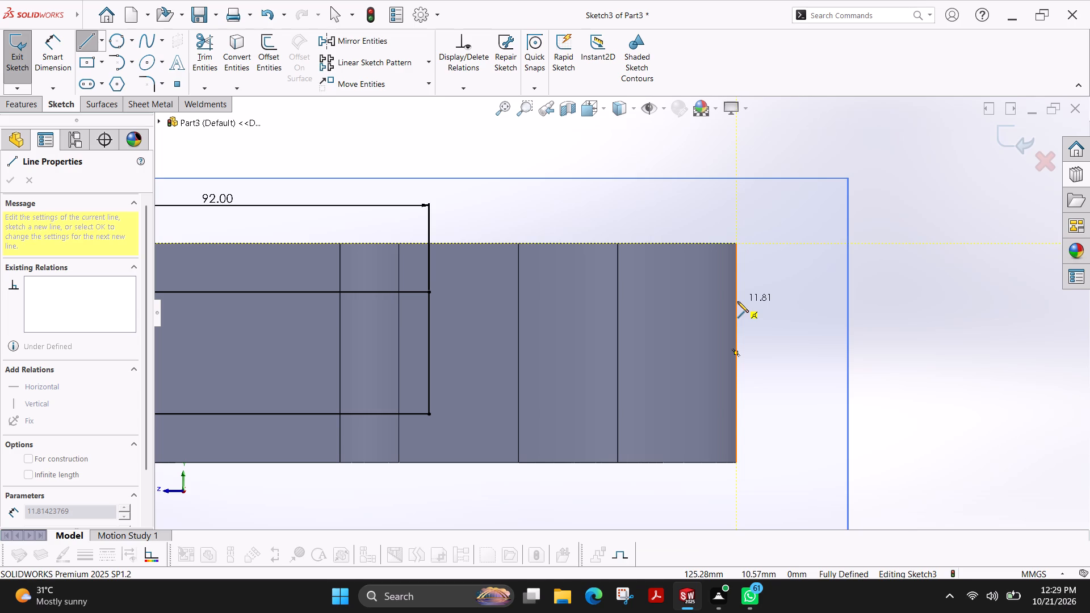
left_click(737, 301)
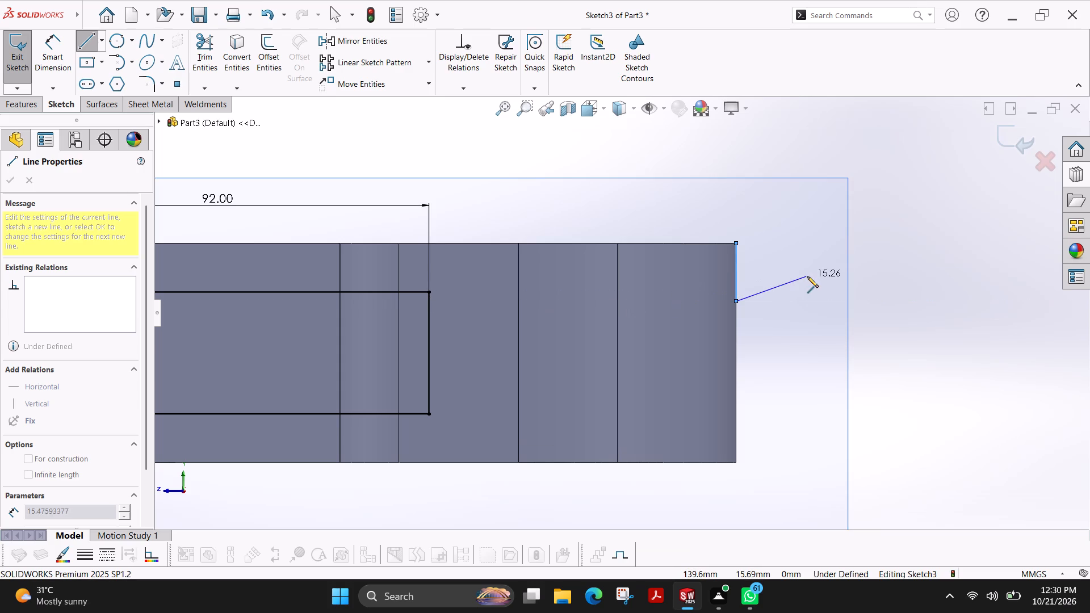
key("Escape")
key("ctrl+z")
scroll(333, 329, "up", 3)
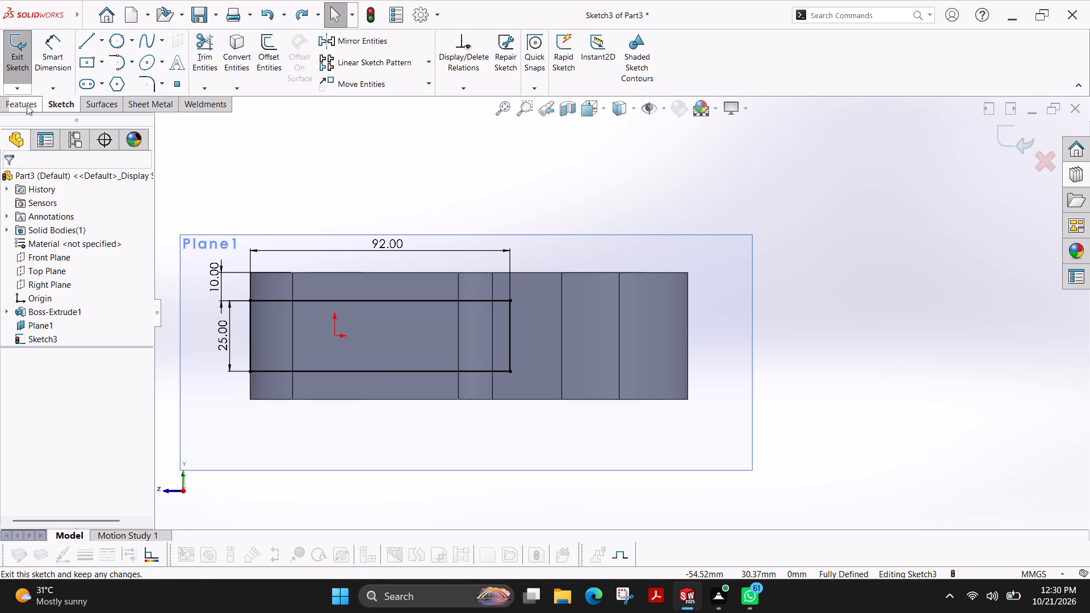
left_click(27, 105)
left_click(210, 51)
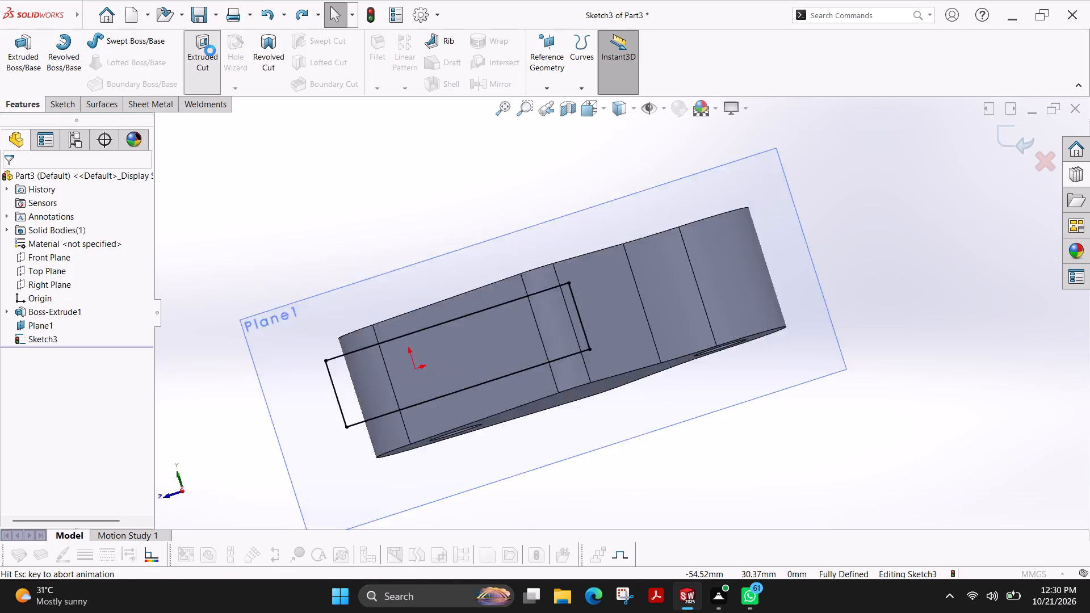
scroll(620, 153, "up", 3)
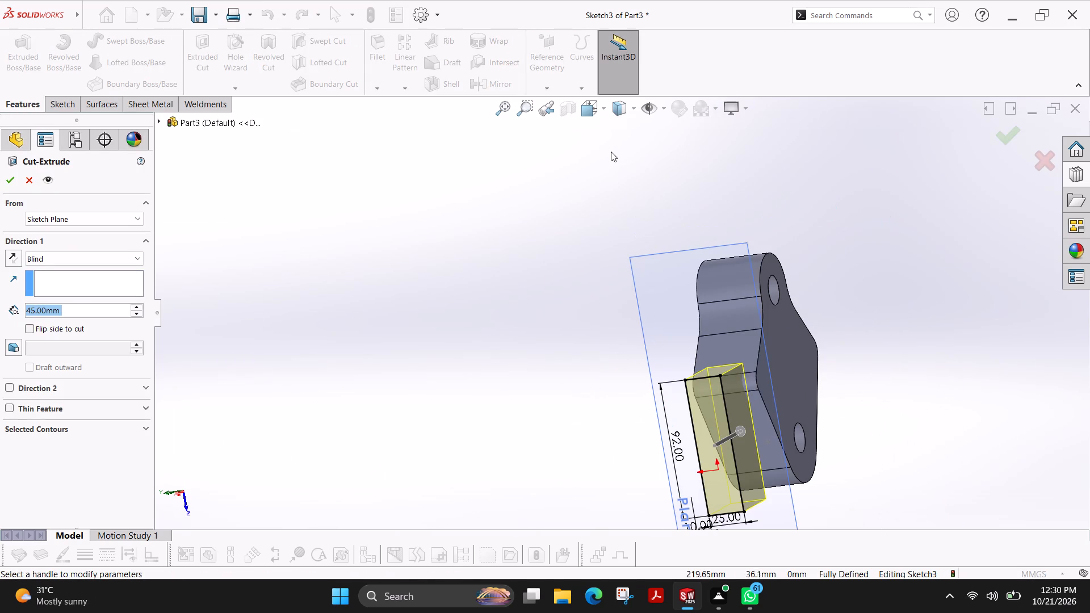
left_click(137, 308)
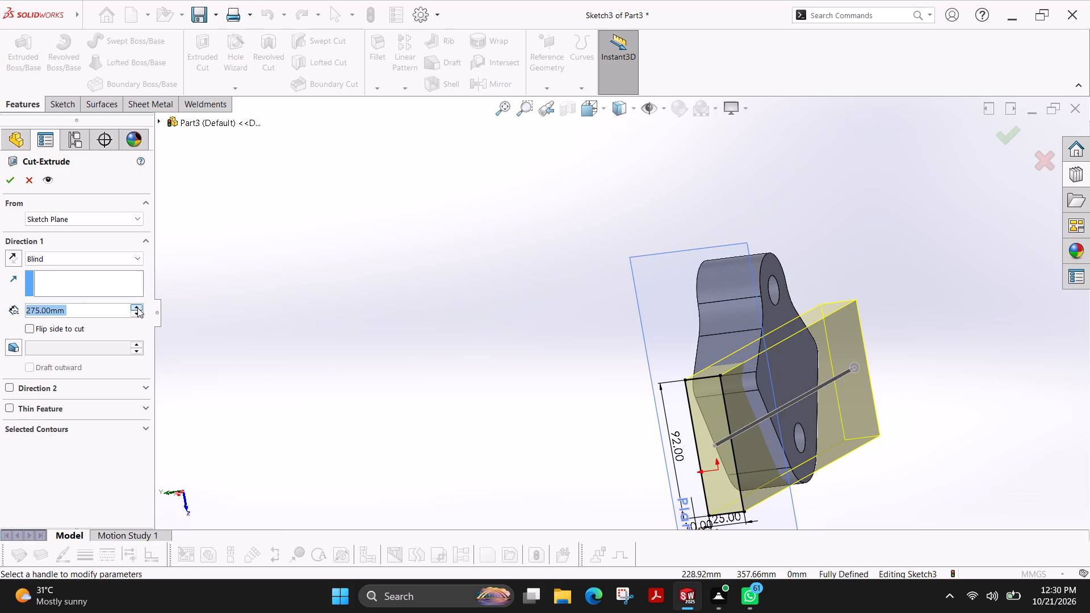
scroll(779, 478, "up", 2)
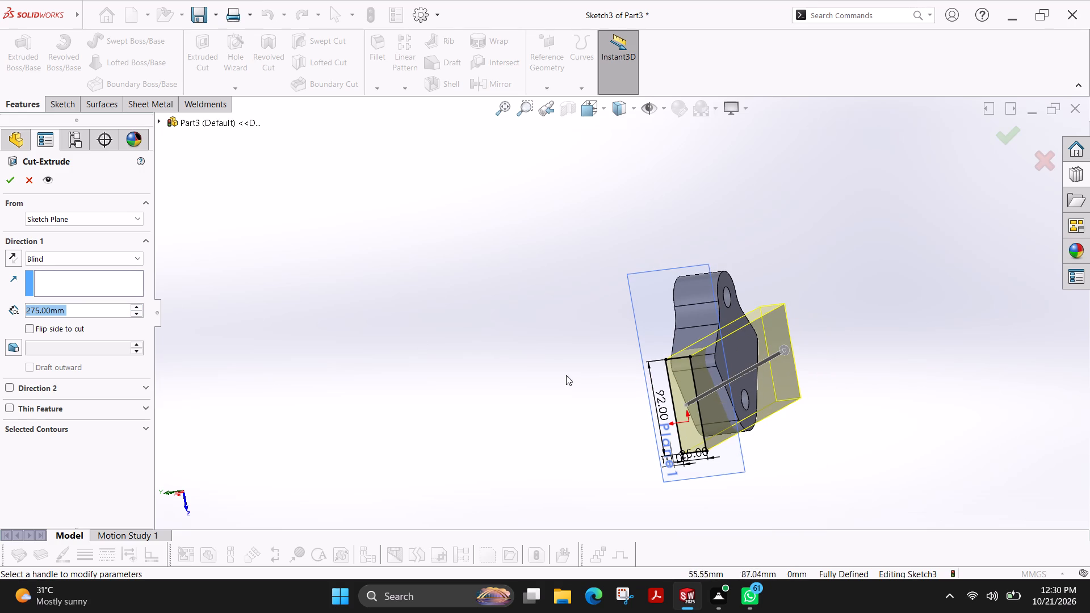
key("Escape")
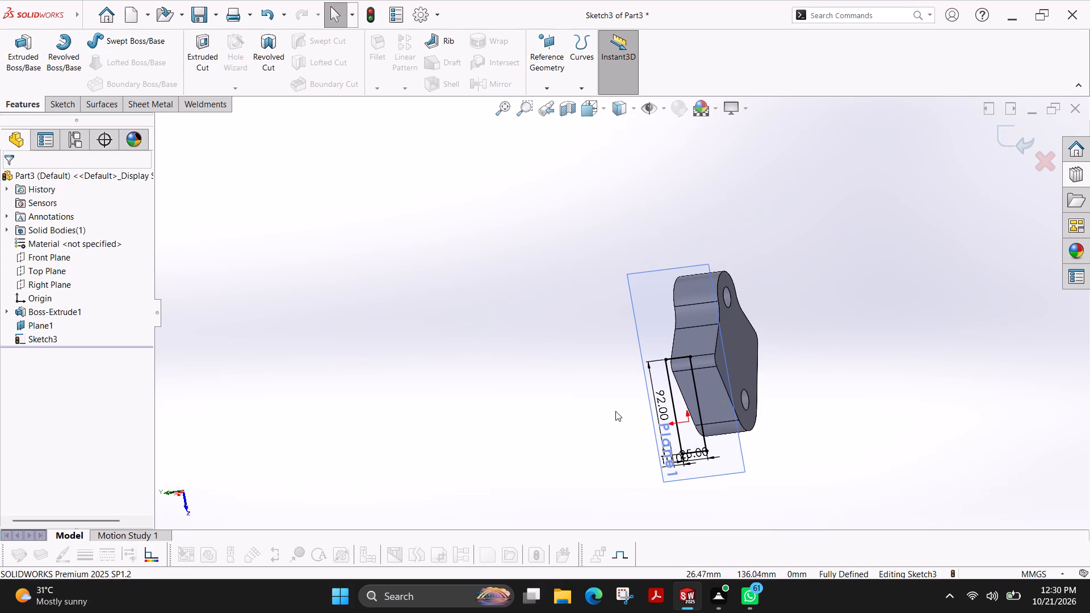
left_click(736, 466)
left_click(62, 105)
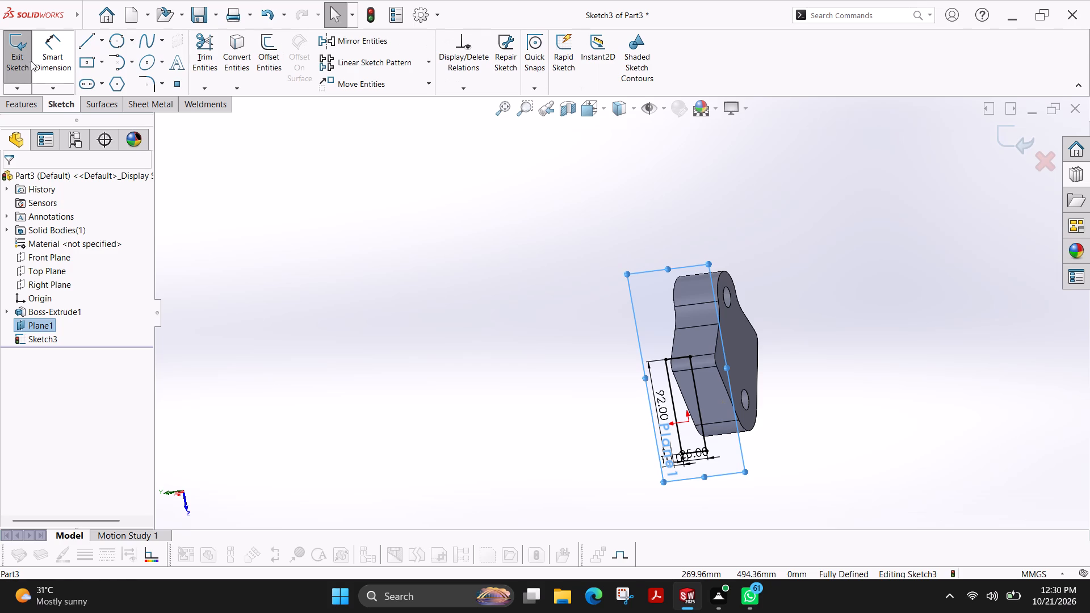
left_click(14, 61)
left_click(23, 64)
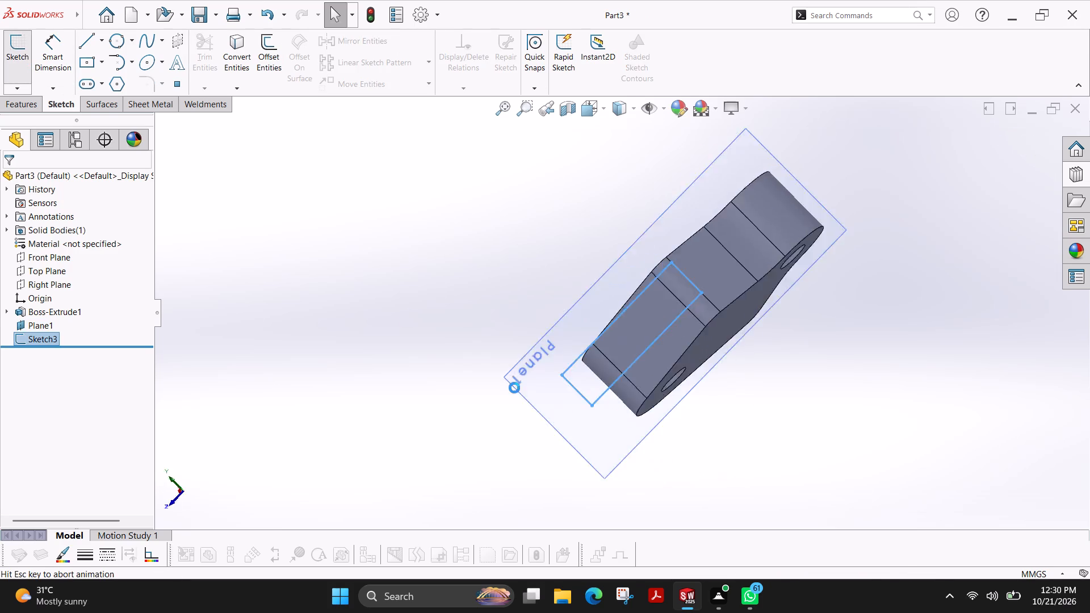
Cut-extrude the 92 by 25 mm rectangle through the body with a blind depth of 355 mm.
scroll(494, 300, "down", 3)
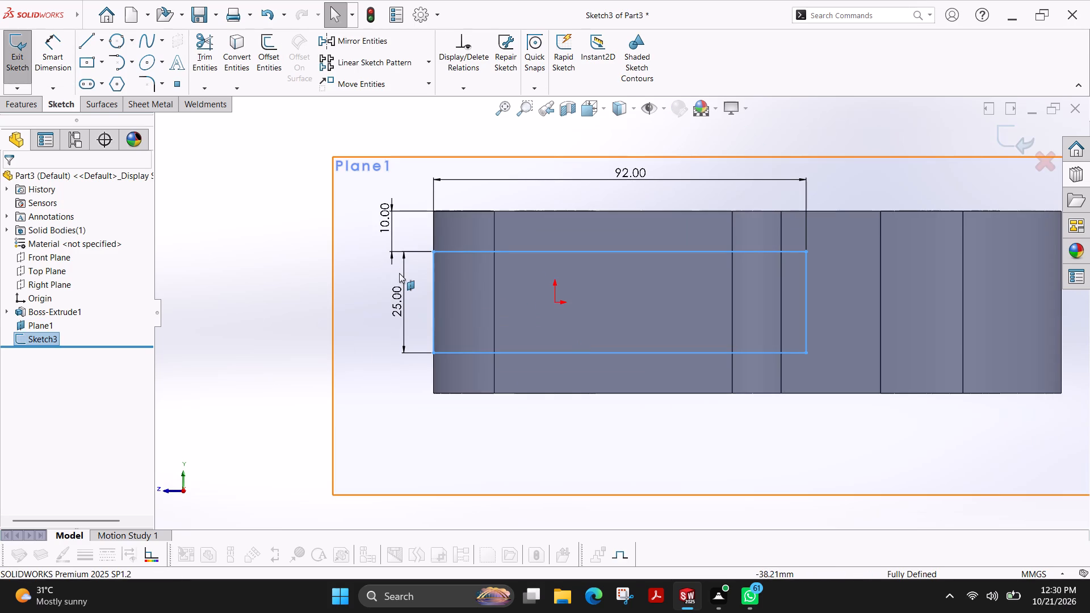
middle_click_drag(401, 262, 483, 183, "ctrl+shift")
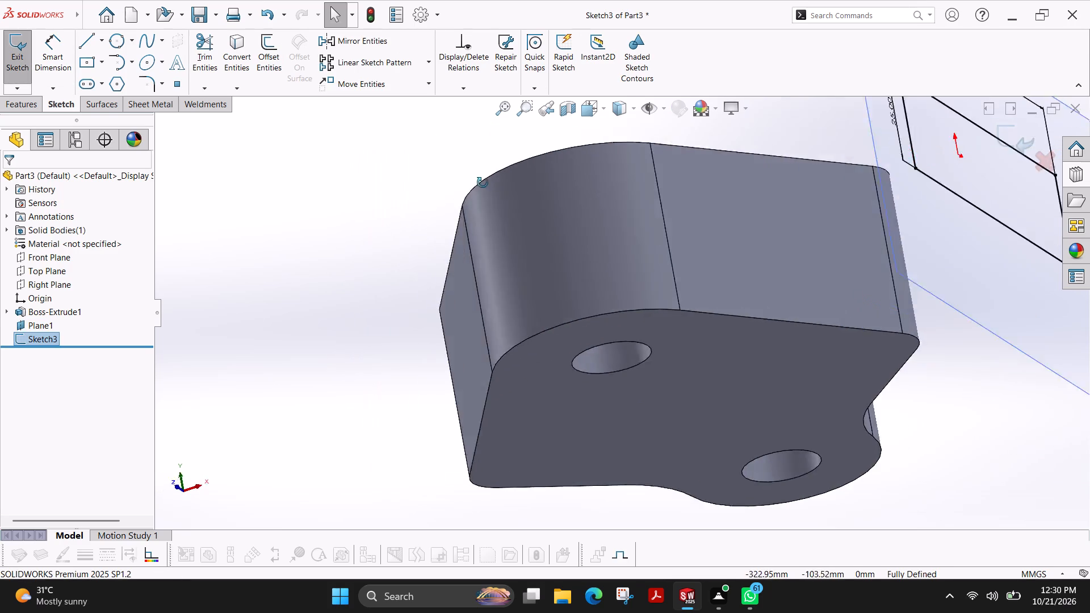
middle_click_drag(483, 183, 401, 229, "ctrl+shift")
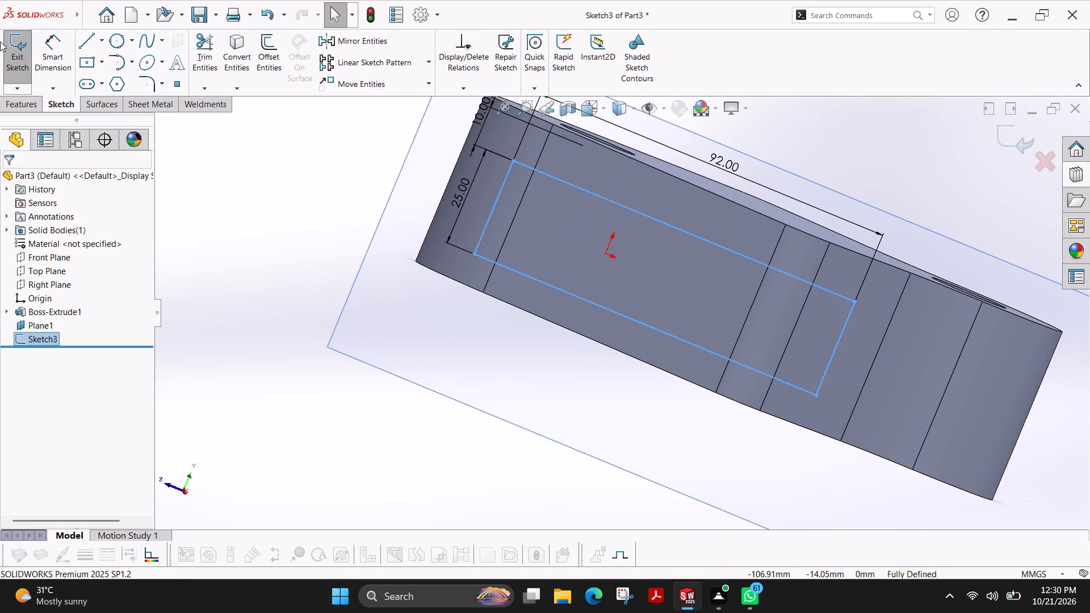
left_click(15, 102)
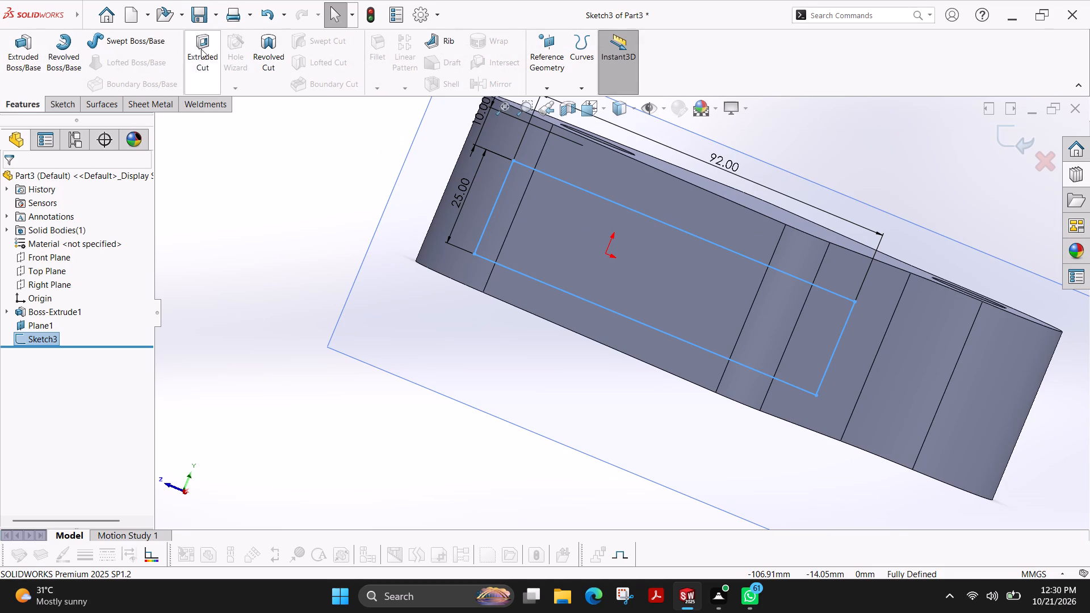
left_click(196, 52)
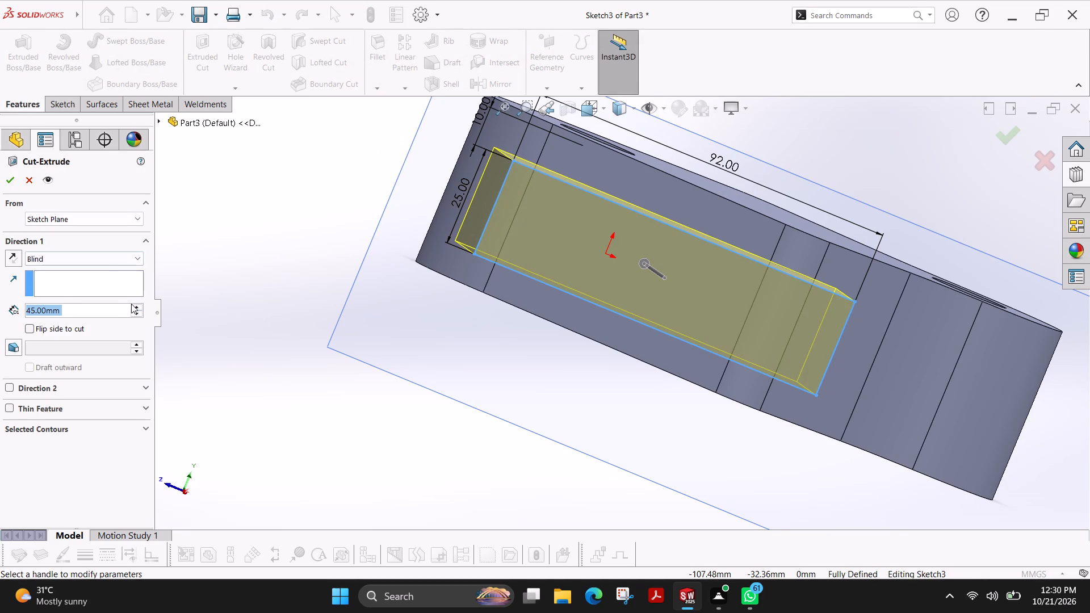
left_click(133, 304)
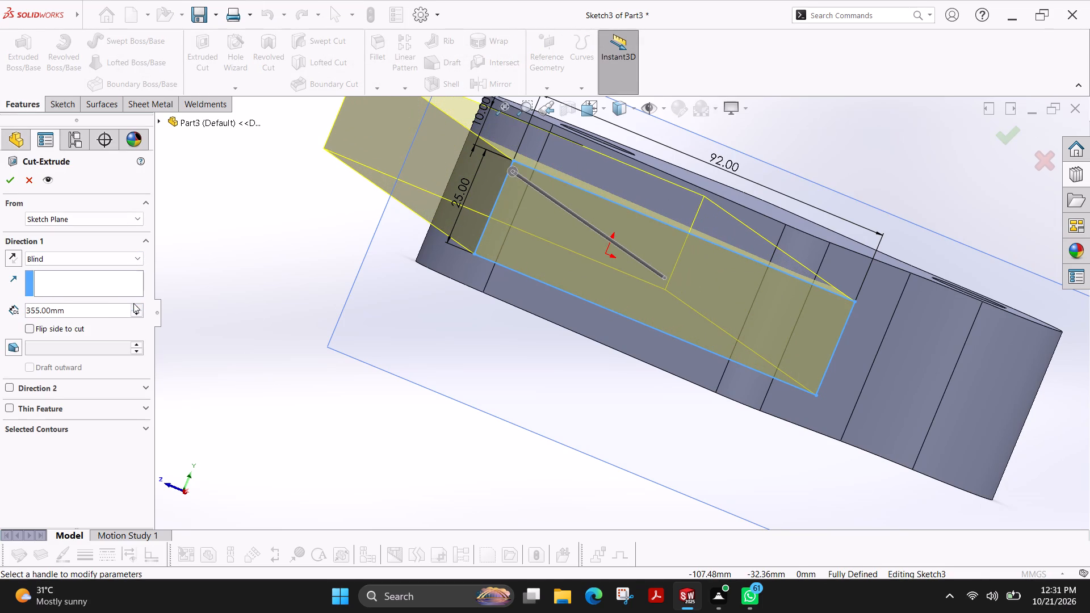
left_click(9, 176)
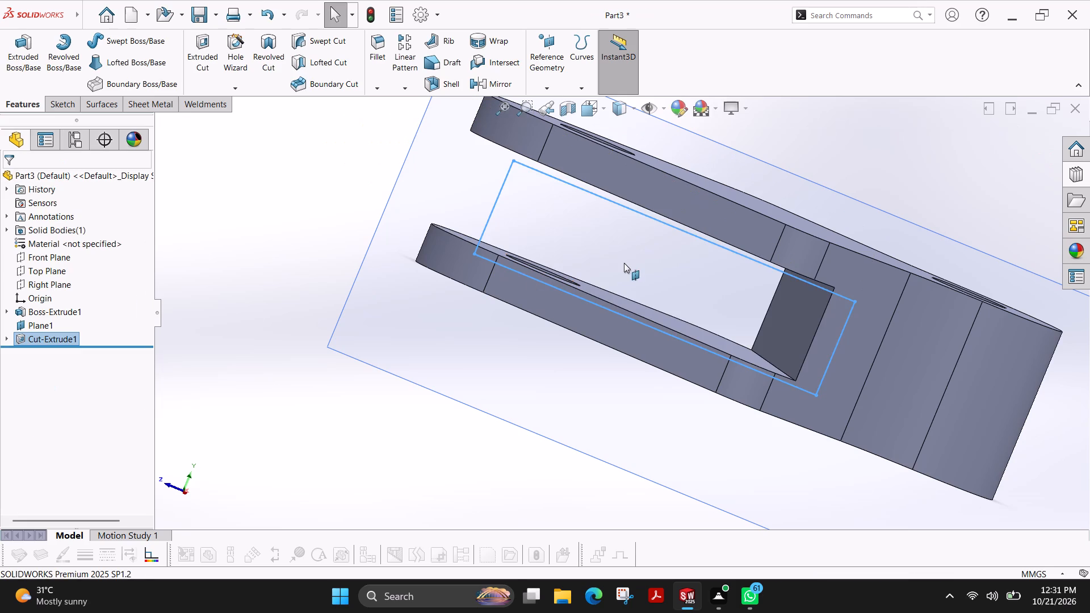
key("Escape")
Start a new sketch on Plane1, the offset plane beside the slotted body.
middle_click_drag(676, 372, 685, 367, "ctrl")
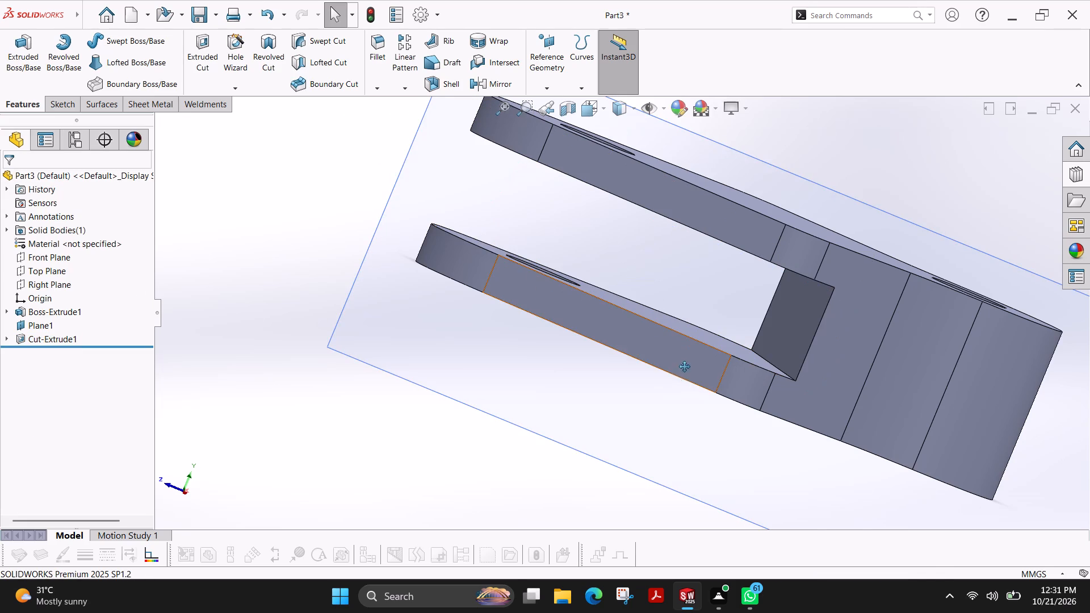
middle_click_drag(685, 367, 703, 344, "ctrl")
scroll(697, 339, "up", 4)
middle_click_drag(1089, 376, 986, 358, "ctrl+shift")
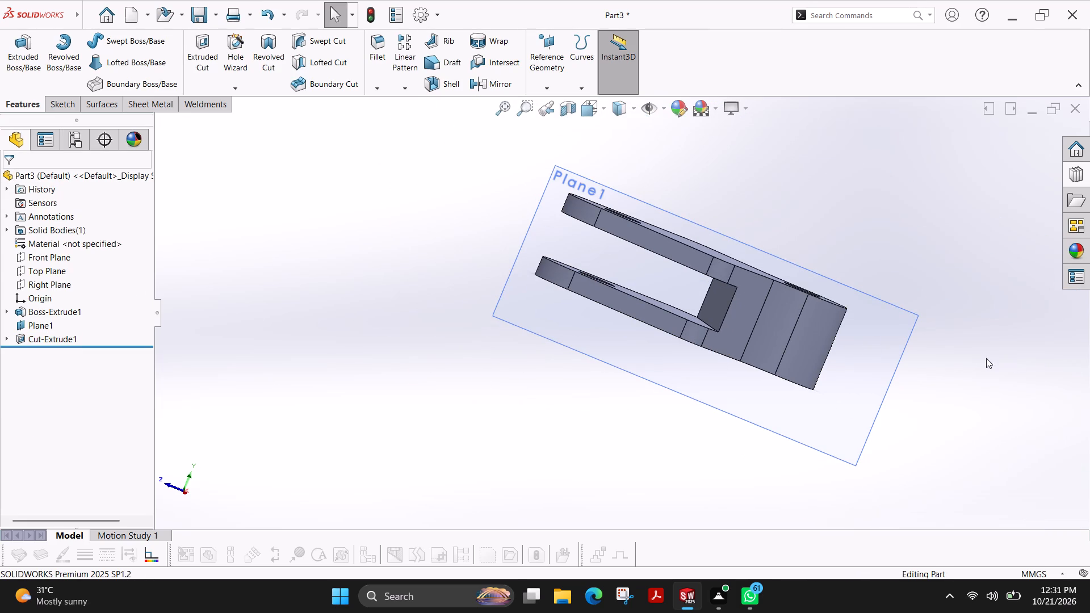
middle_click_drag(986, 358, 983, 356, "ctrl+shift")
scroll(666, 201, "up", 1, "ctrl+shift")
middle_click_drag(622, 189, 577, 329, "ctrl+shift")
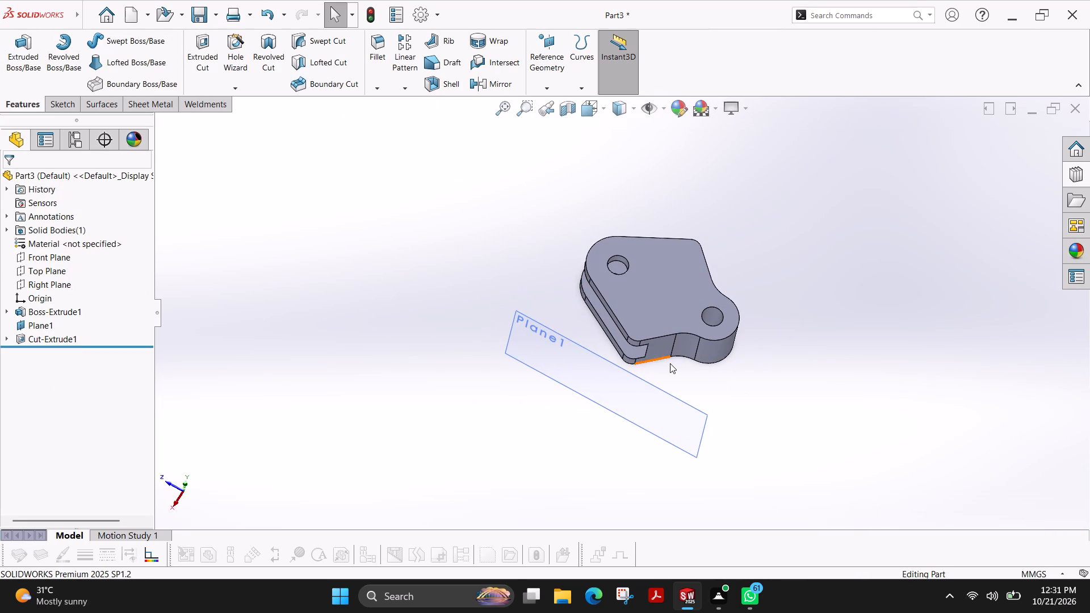
left_click(652, 414)
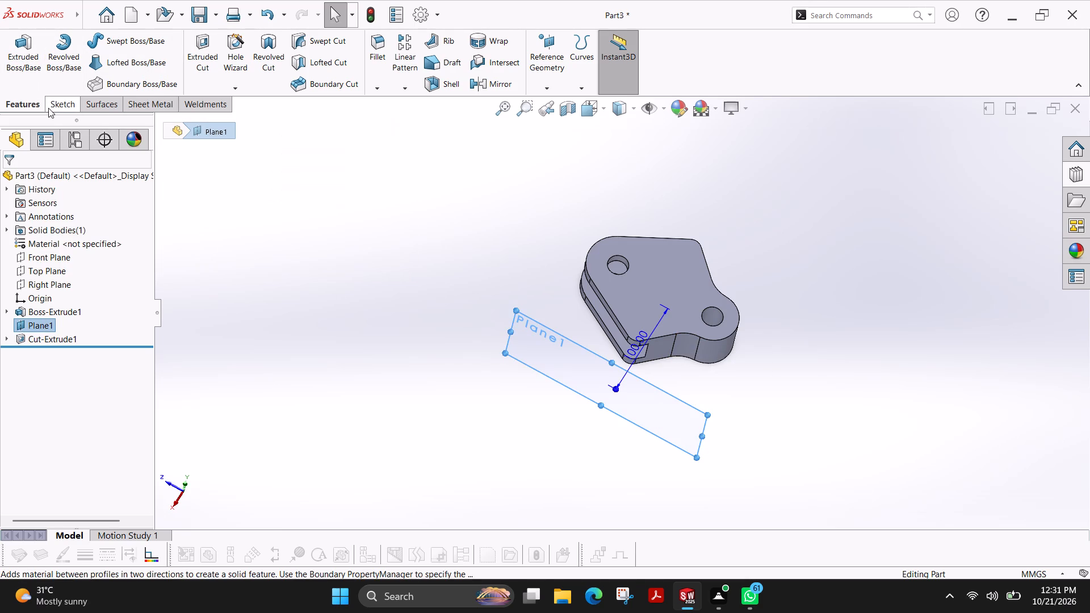
left_click(58, 106)
left_click(22, 57)
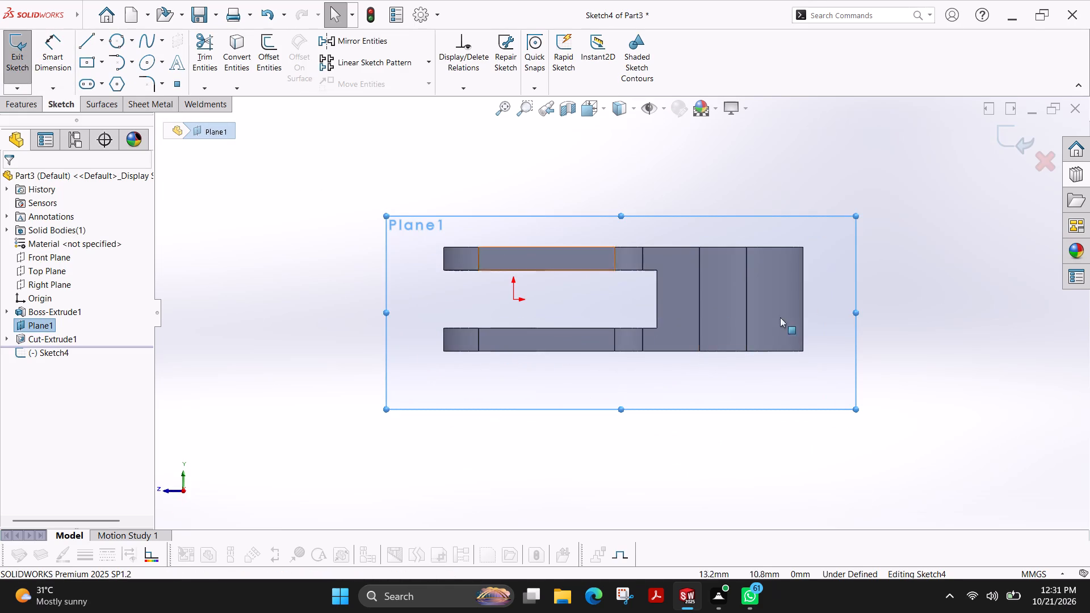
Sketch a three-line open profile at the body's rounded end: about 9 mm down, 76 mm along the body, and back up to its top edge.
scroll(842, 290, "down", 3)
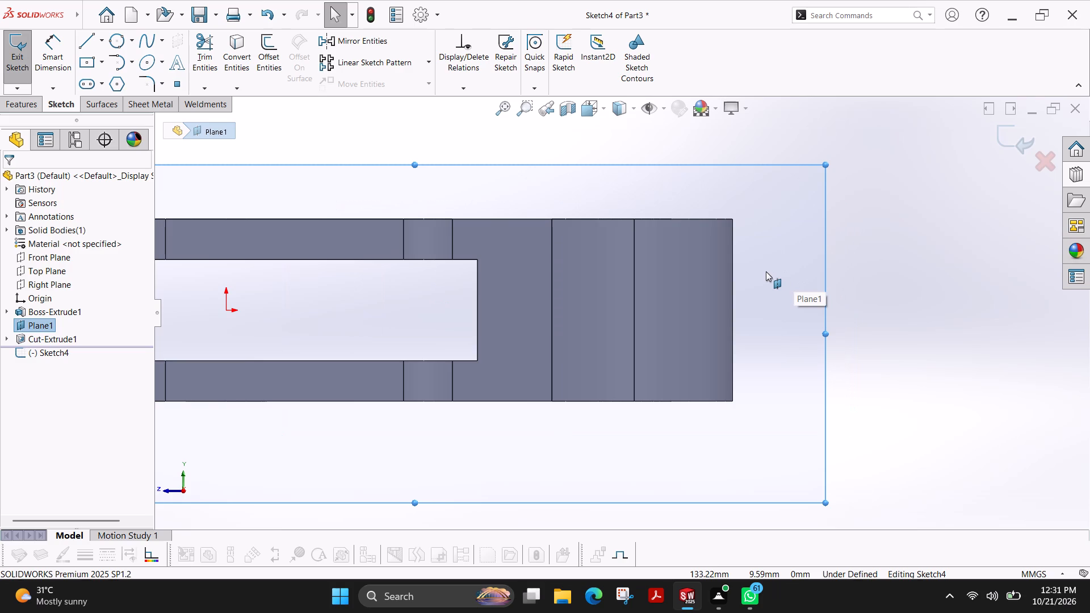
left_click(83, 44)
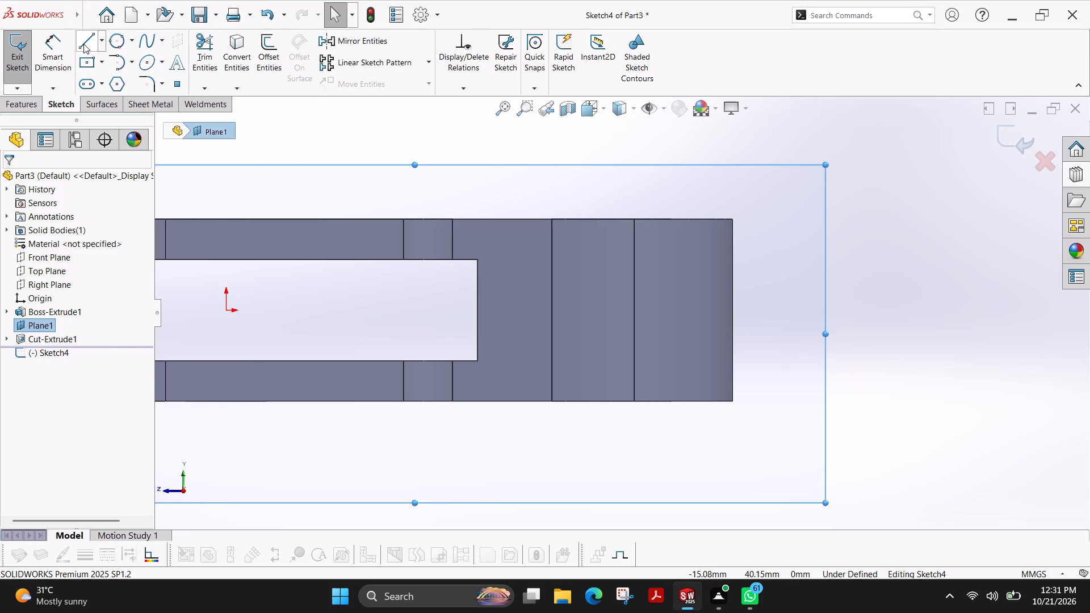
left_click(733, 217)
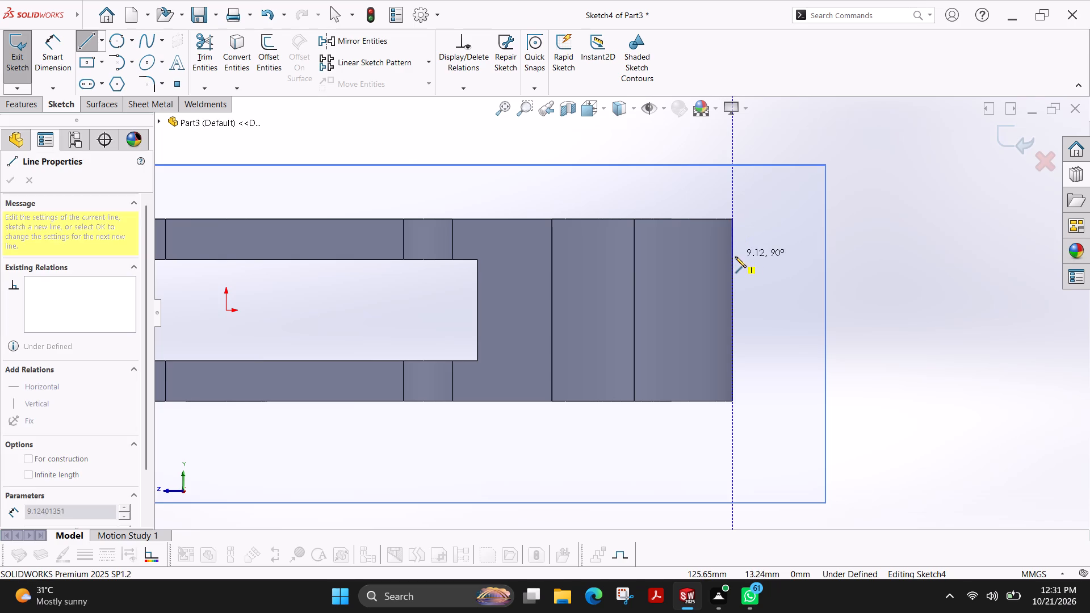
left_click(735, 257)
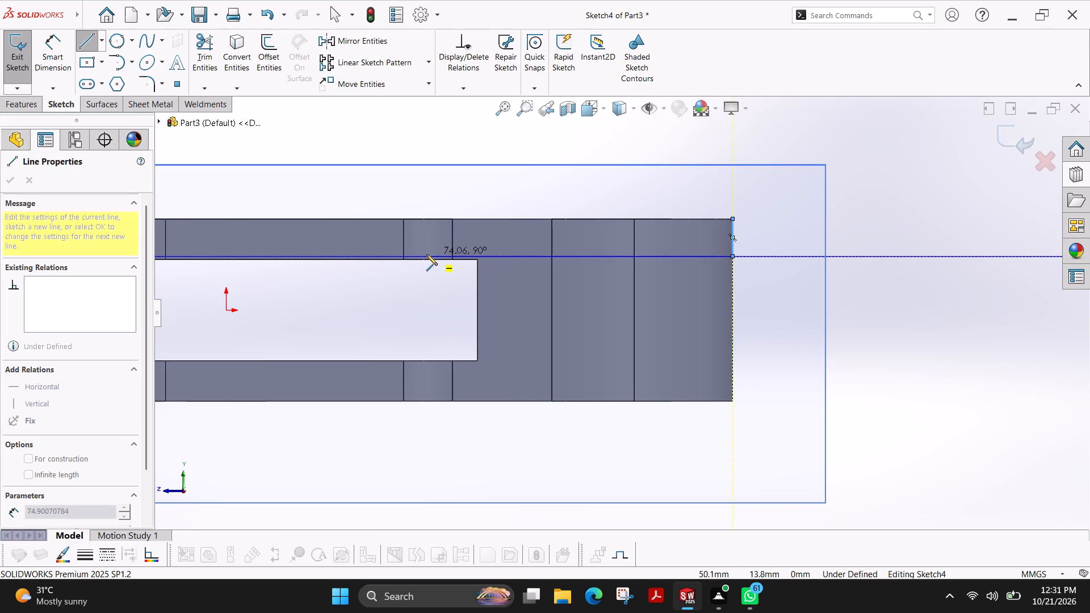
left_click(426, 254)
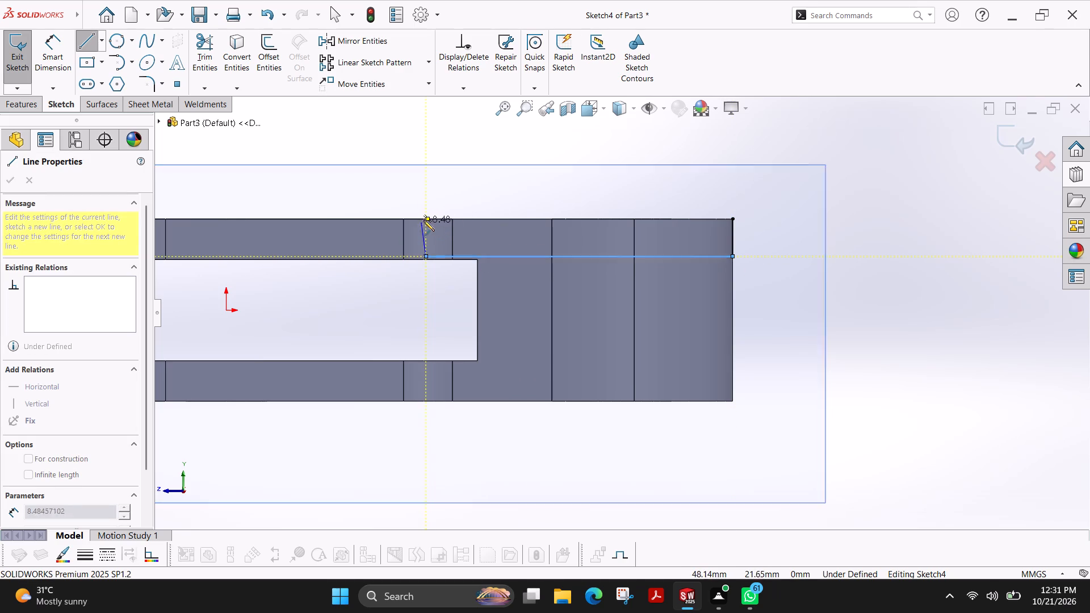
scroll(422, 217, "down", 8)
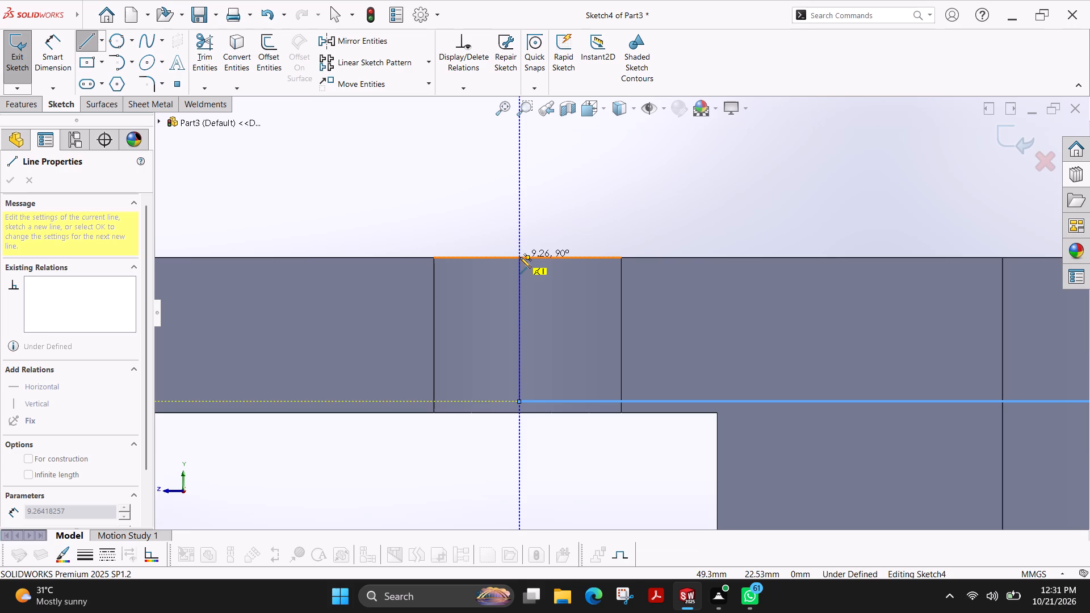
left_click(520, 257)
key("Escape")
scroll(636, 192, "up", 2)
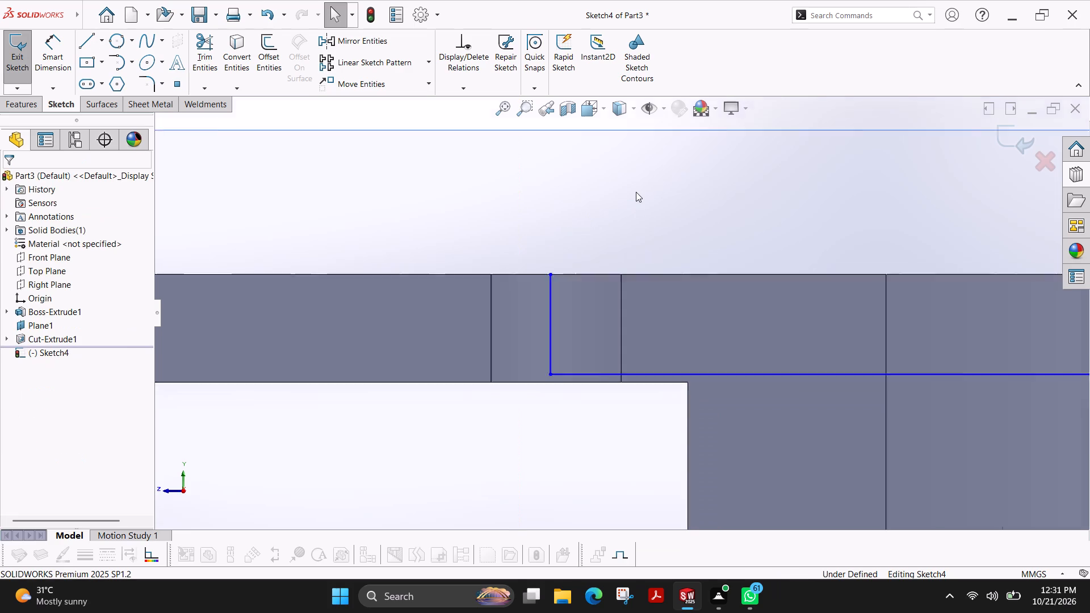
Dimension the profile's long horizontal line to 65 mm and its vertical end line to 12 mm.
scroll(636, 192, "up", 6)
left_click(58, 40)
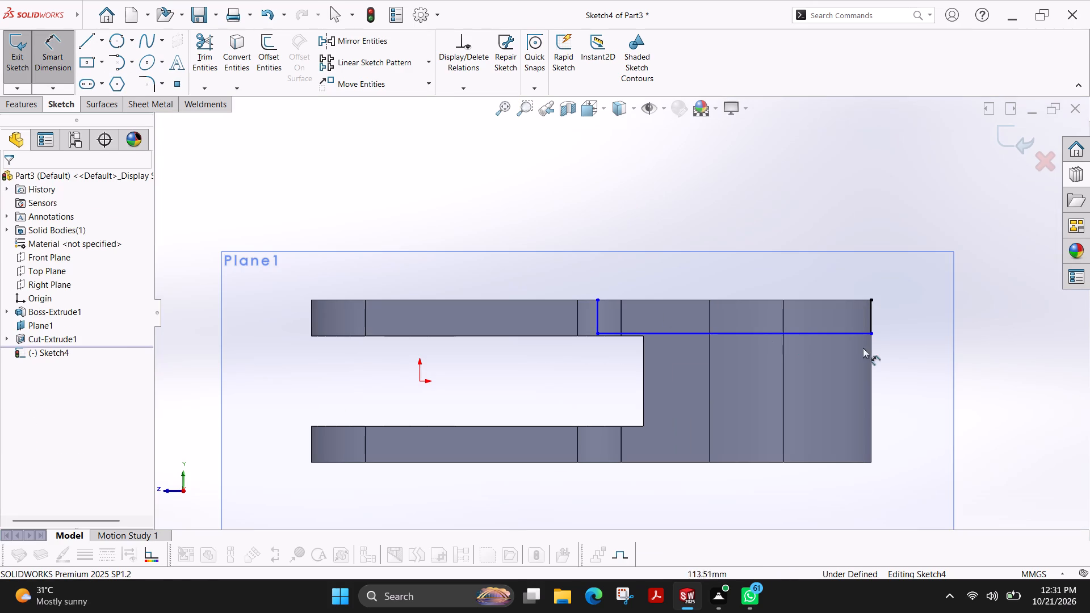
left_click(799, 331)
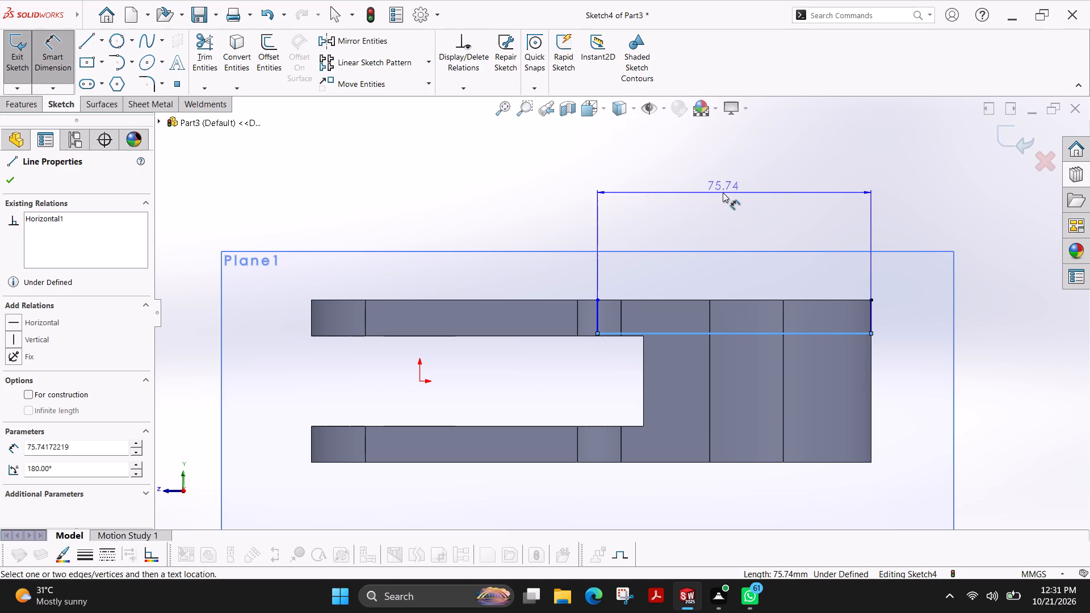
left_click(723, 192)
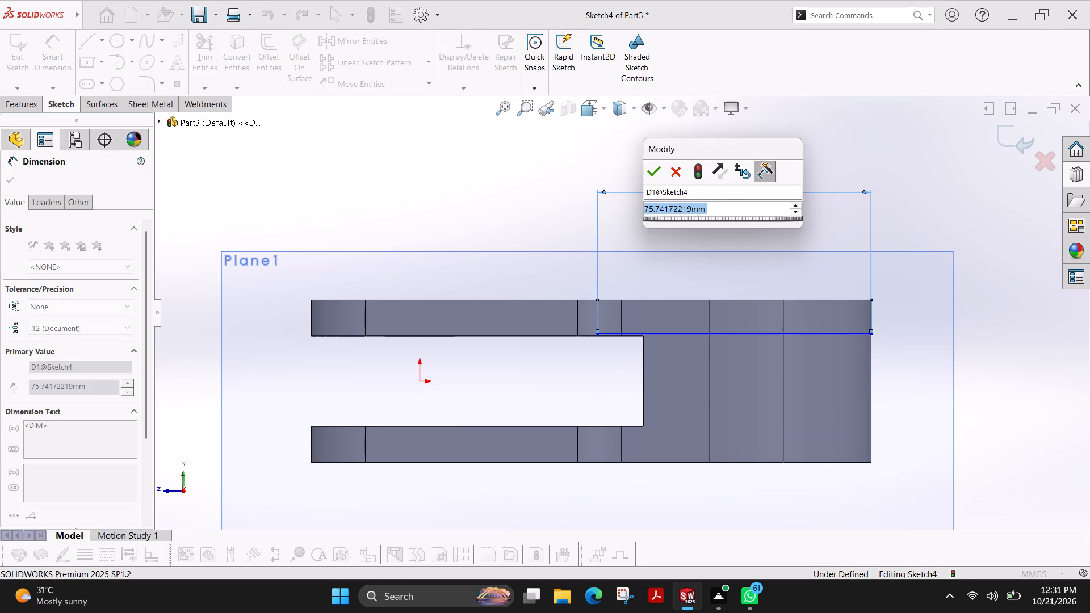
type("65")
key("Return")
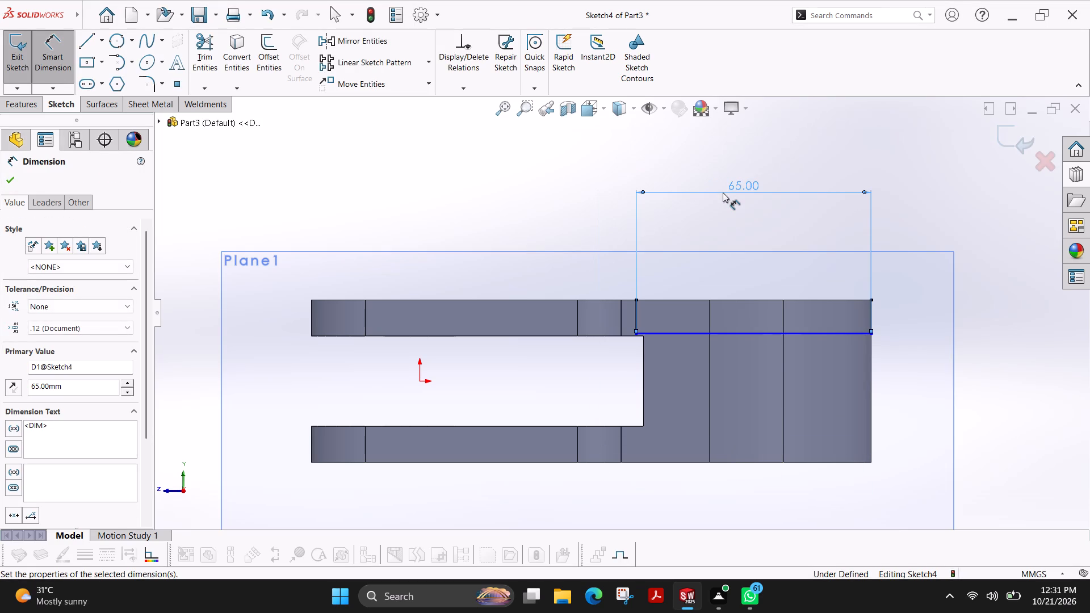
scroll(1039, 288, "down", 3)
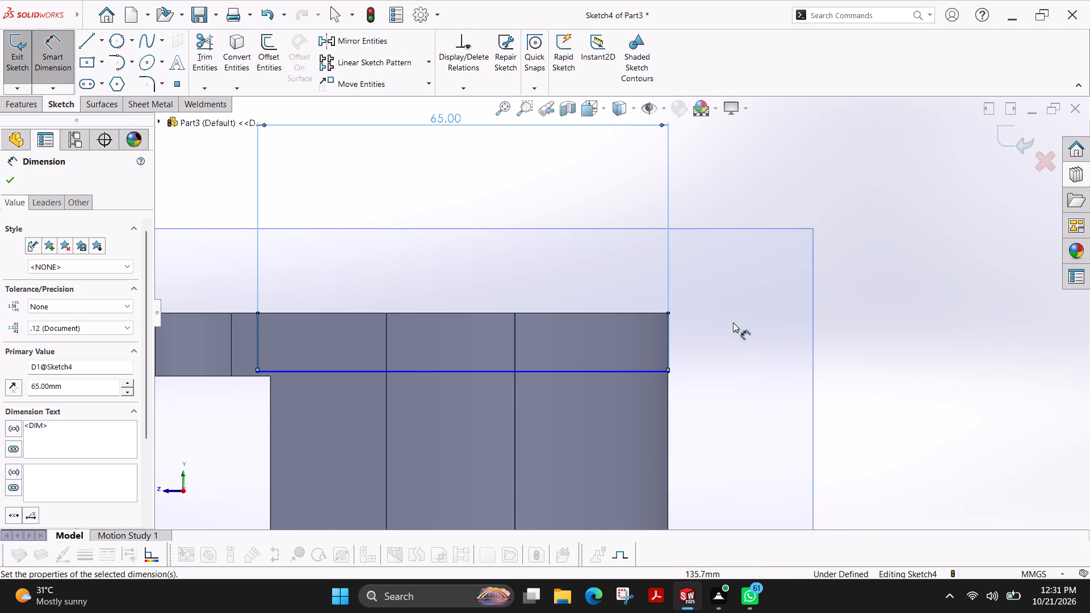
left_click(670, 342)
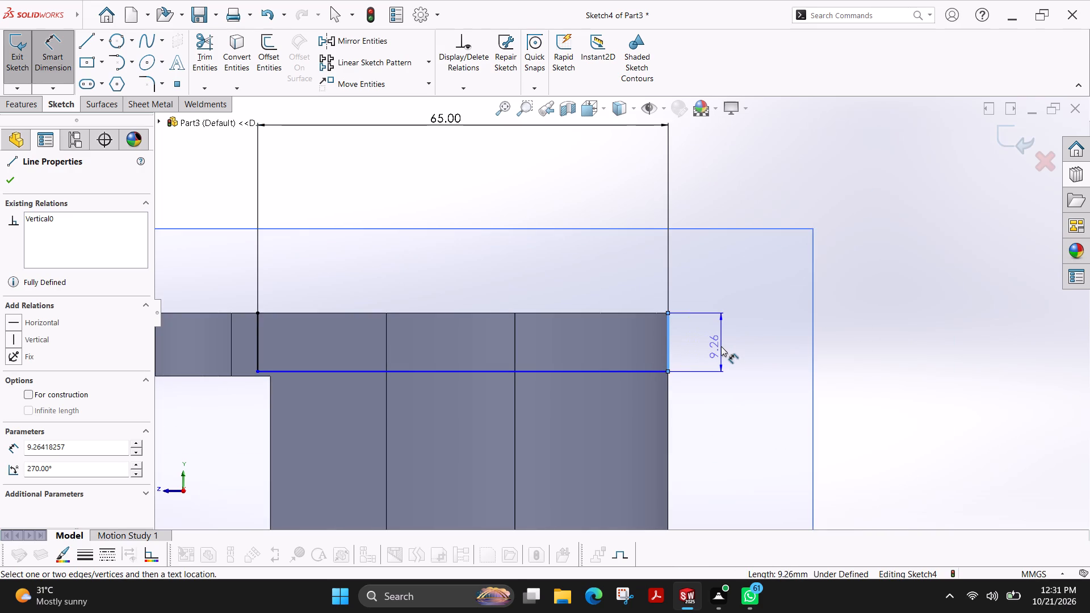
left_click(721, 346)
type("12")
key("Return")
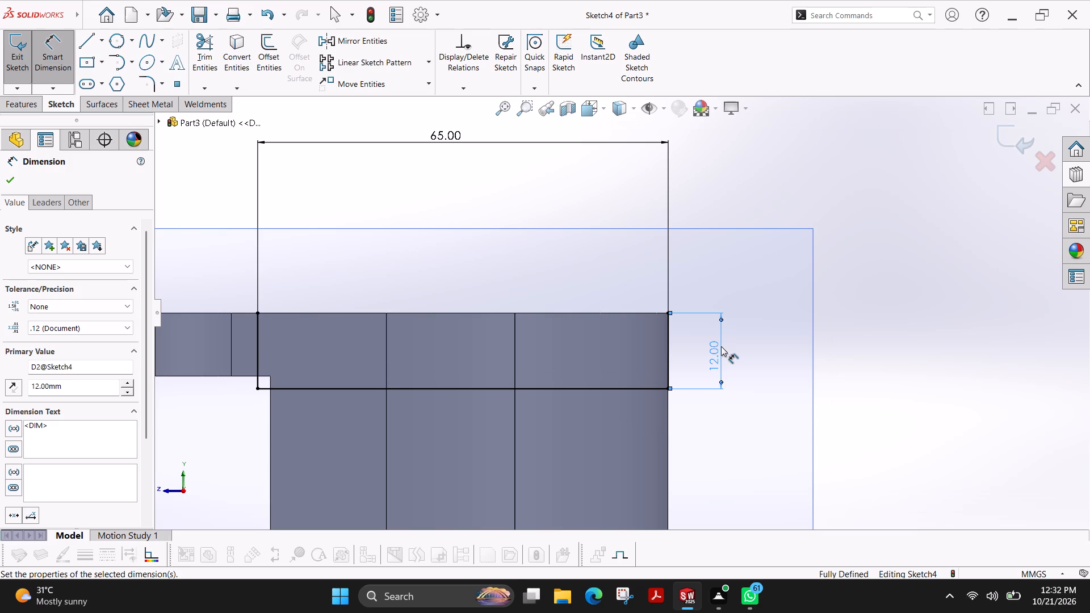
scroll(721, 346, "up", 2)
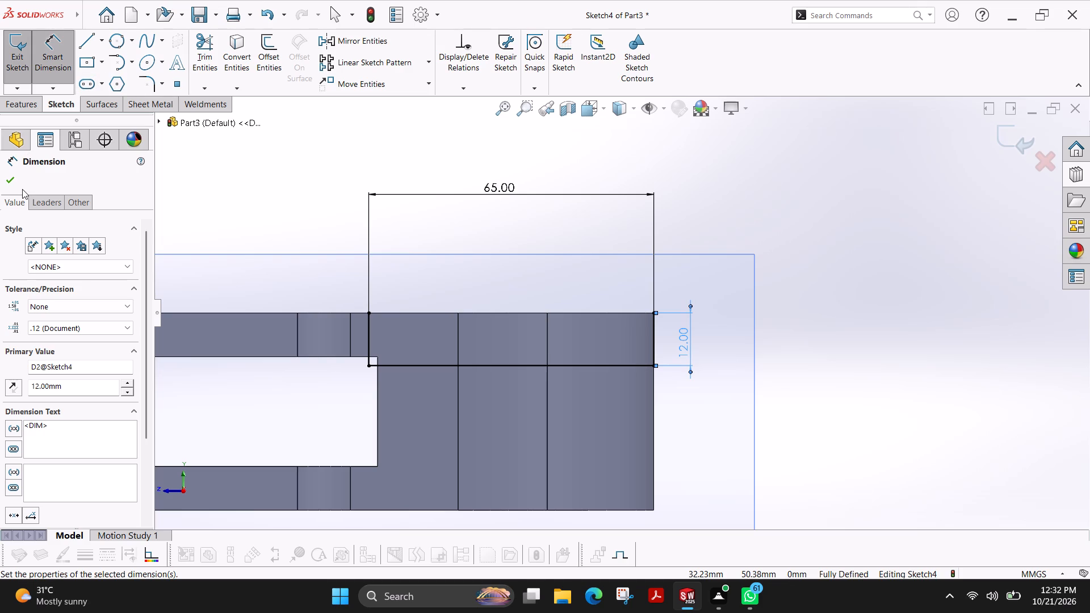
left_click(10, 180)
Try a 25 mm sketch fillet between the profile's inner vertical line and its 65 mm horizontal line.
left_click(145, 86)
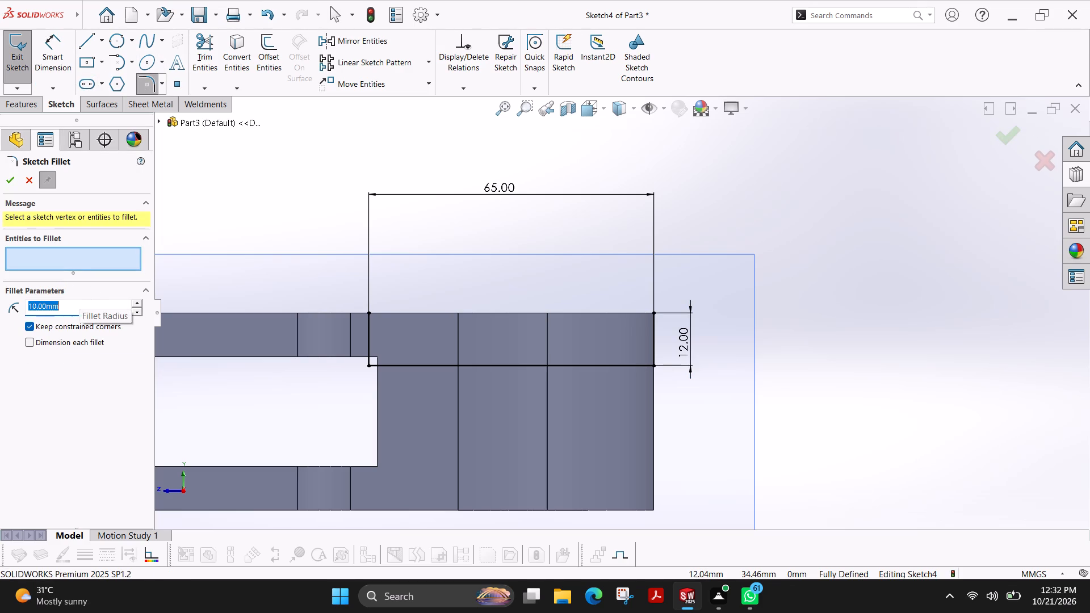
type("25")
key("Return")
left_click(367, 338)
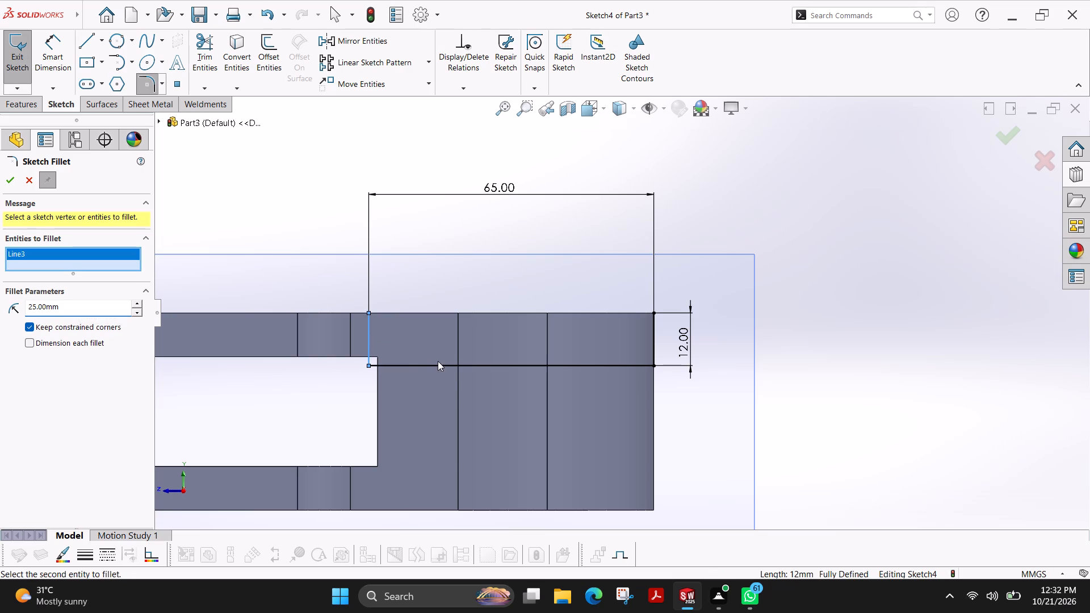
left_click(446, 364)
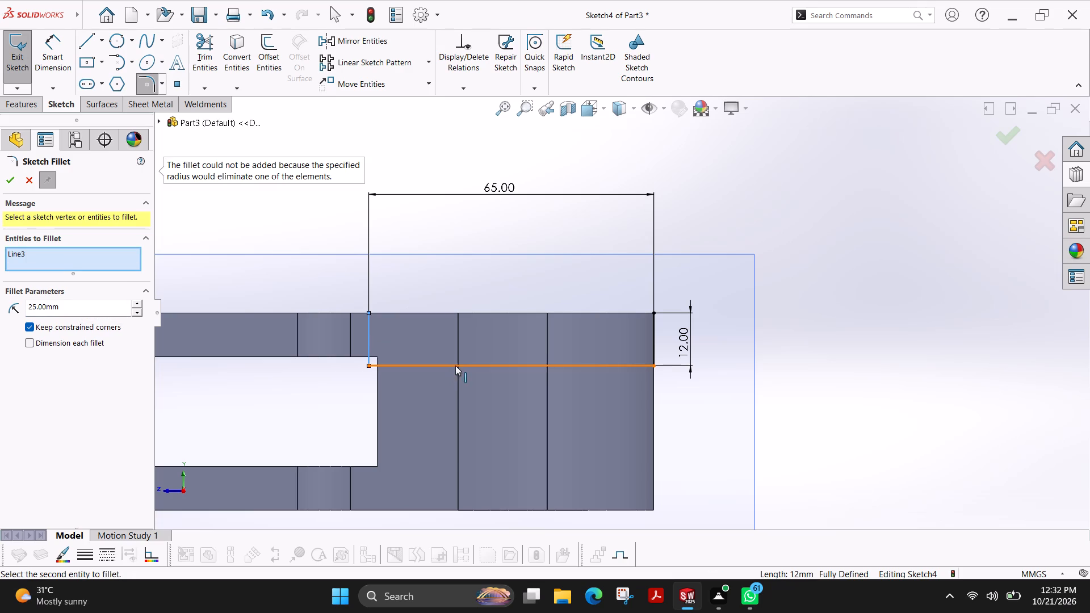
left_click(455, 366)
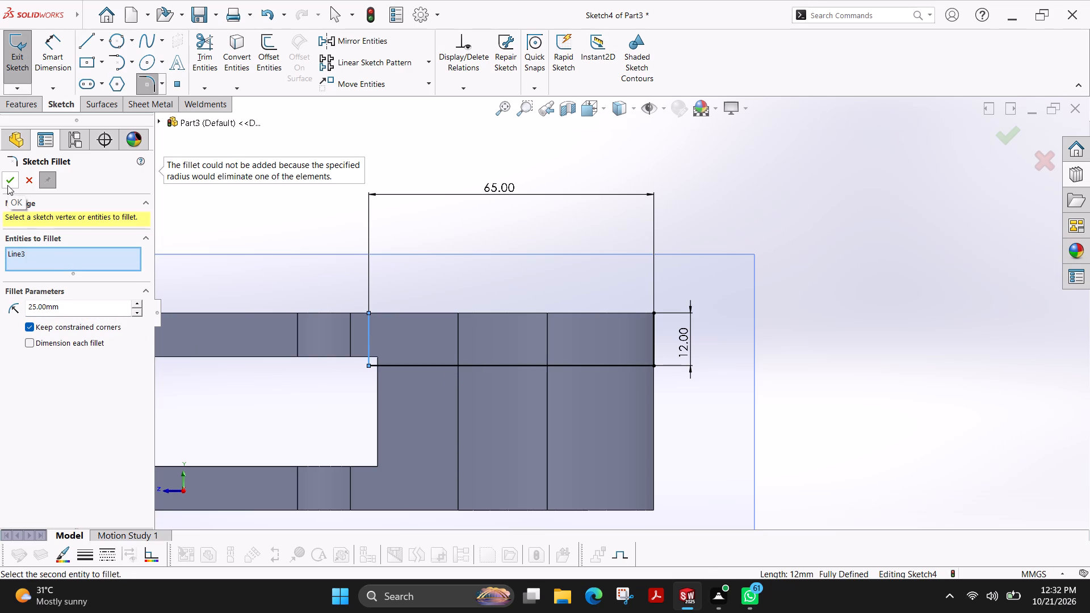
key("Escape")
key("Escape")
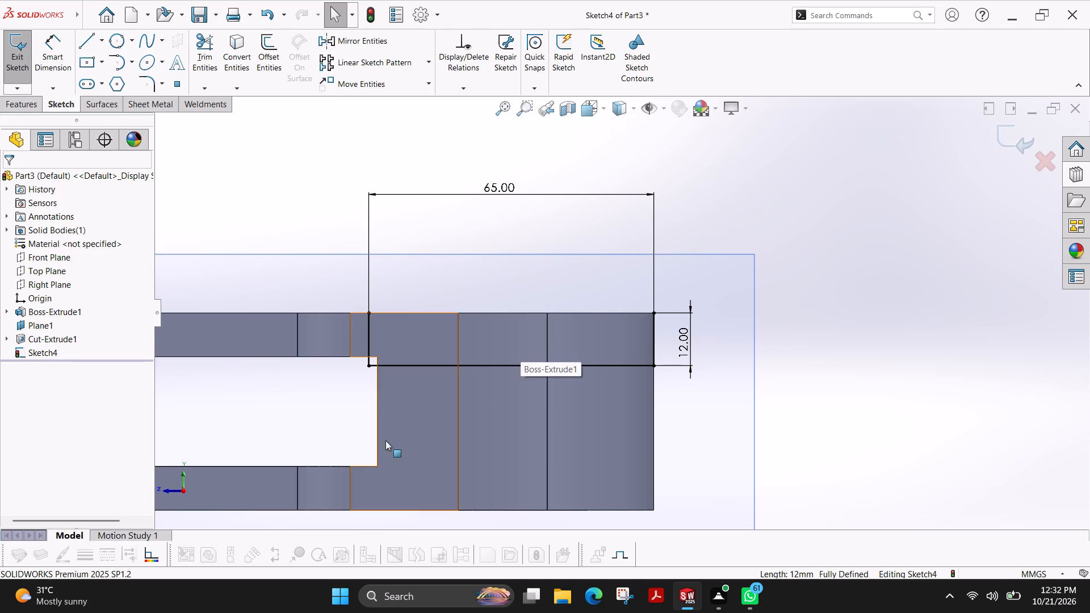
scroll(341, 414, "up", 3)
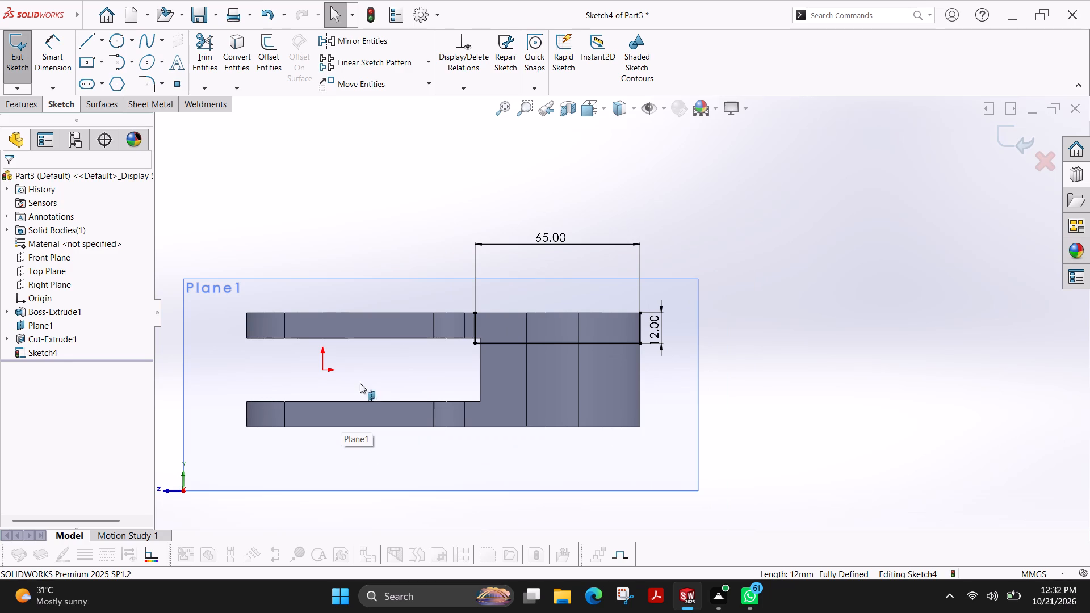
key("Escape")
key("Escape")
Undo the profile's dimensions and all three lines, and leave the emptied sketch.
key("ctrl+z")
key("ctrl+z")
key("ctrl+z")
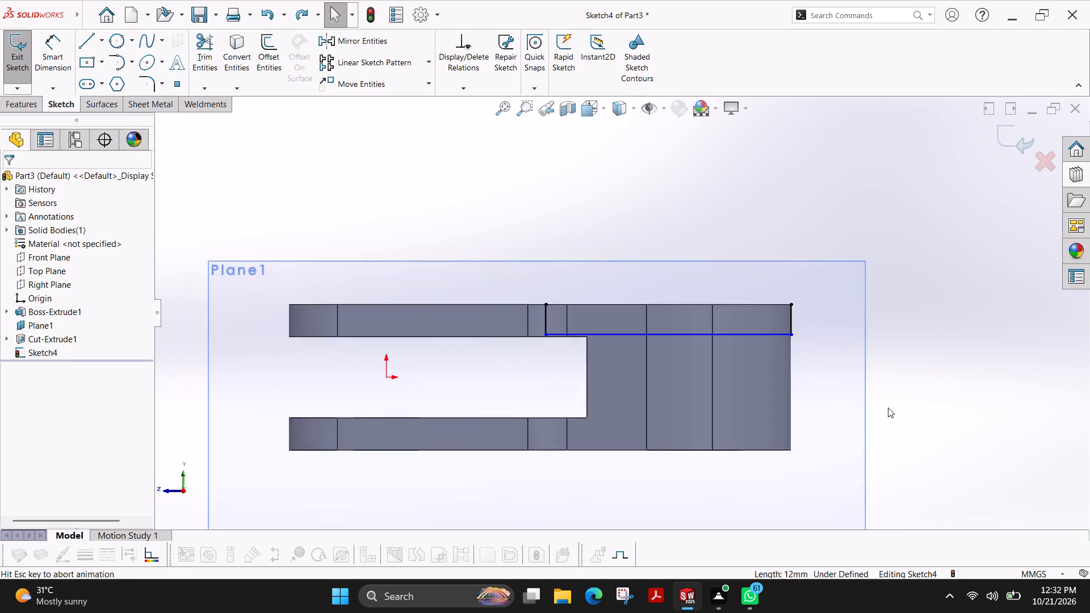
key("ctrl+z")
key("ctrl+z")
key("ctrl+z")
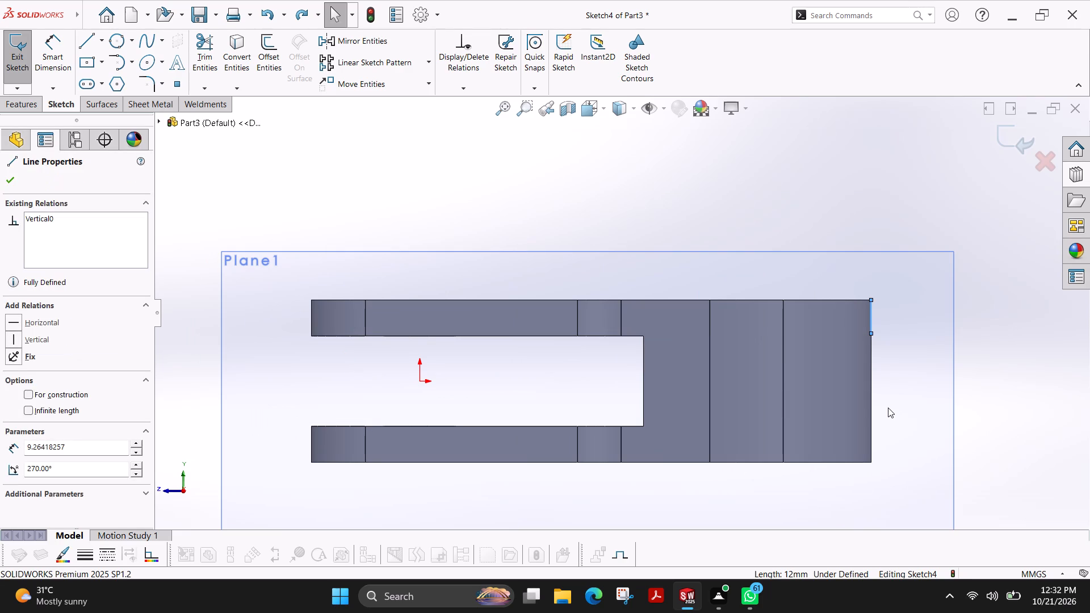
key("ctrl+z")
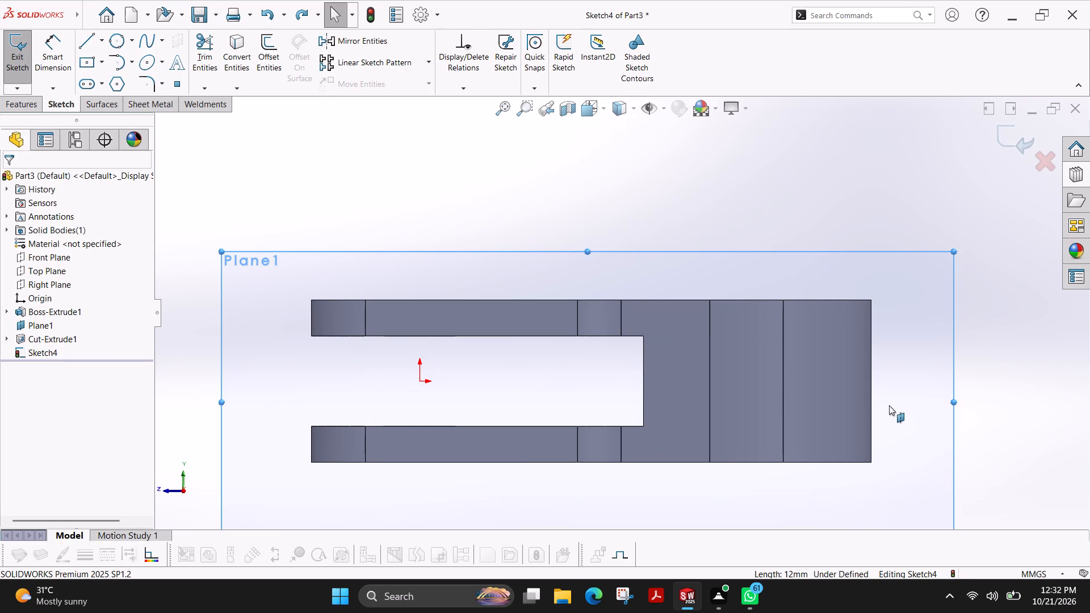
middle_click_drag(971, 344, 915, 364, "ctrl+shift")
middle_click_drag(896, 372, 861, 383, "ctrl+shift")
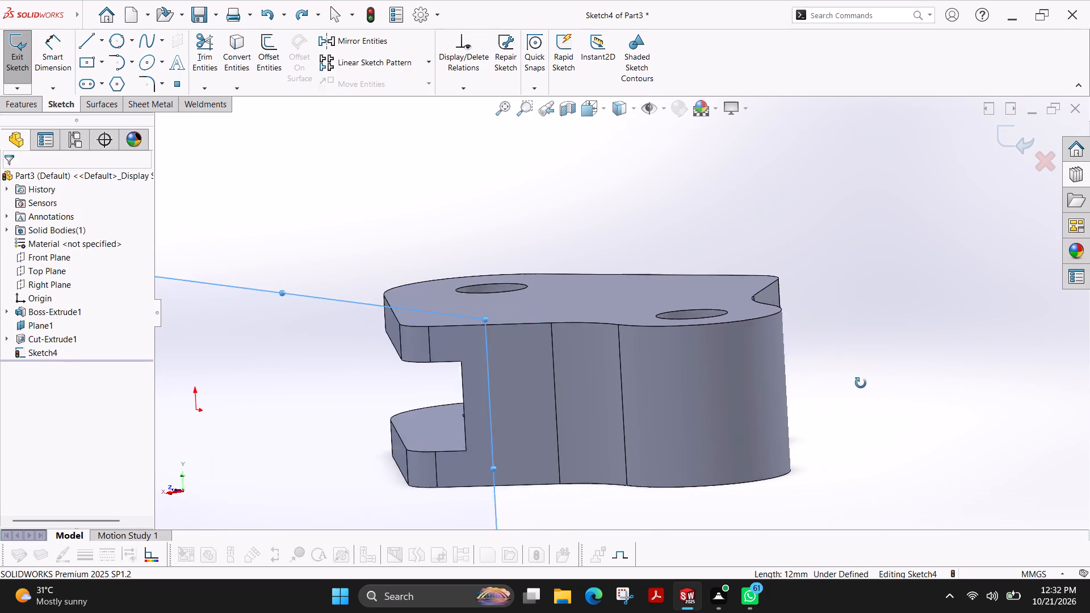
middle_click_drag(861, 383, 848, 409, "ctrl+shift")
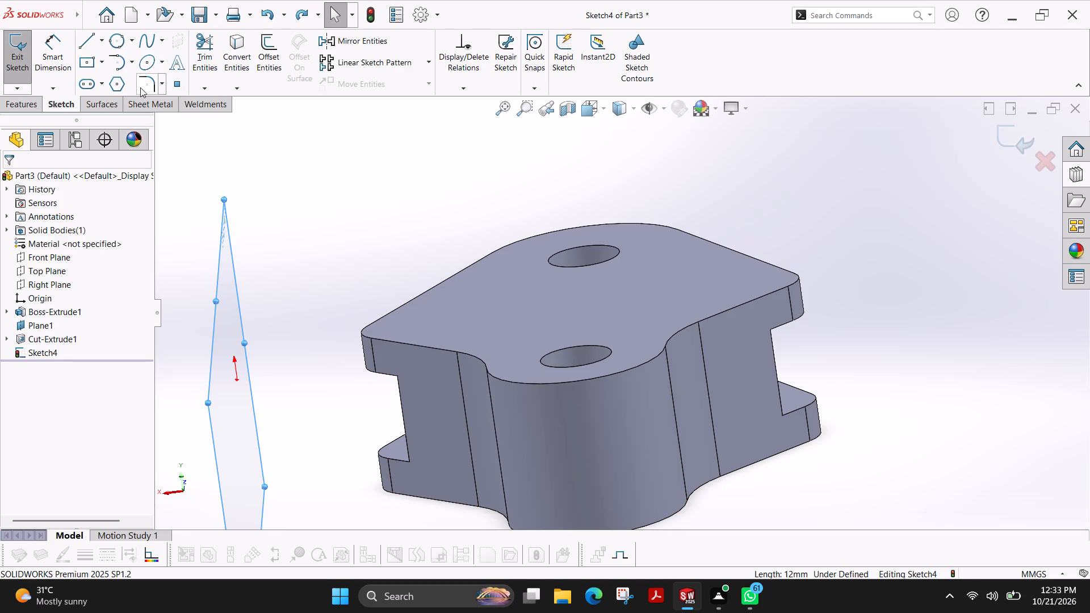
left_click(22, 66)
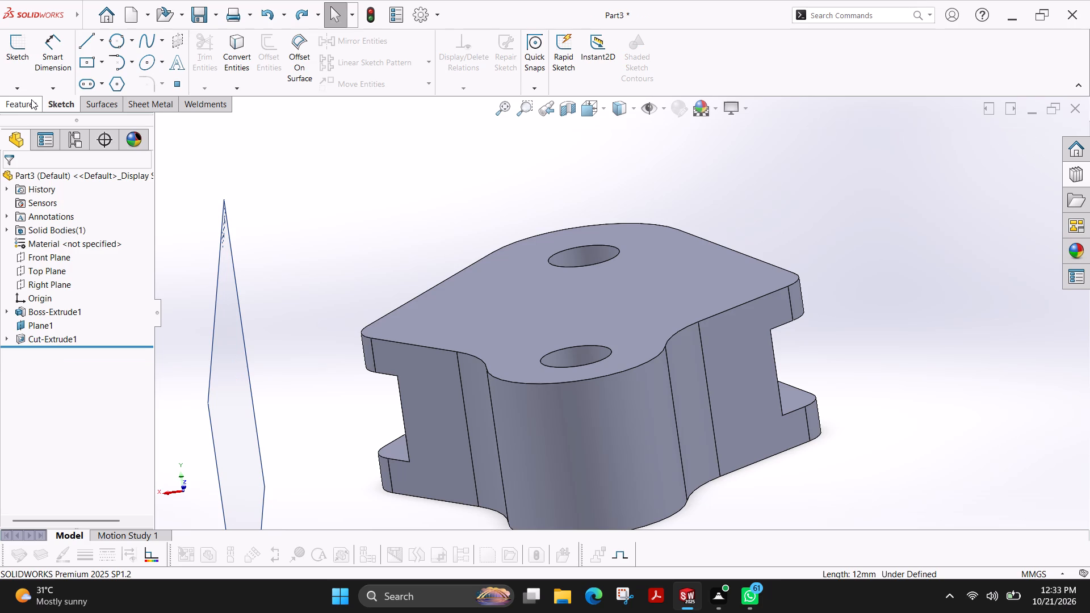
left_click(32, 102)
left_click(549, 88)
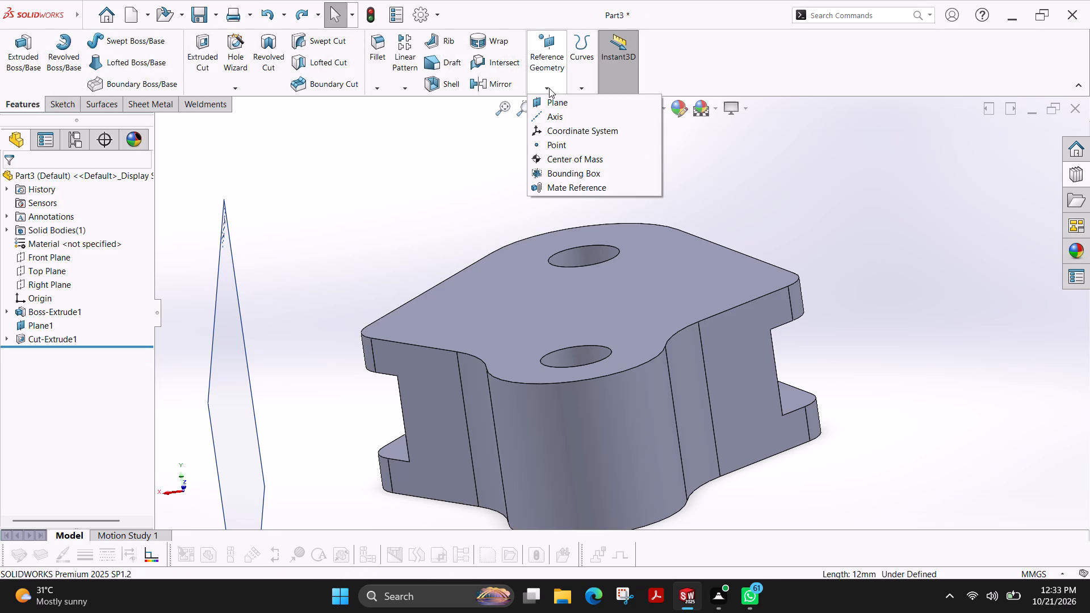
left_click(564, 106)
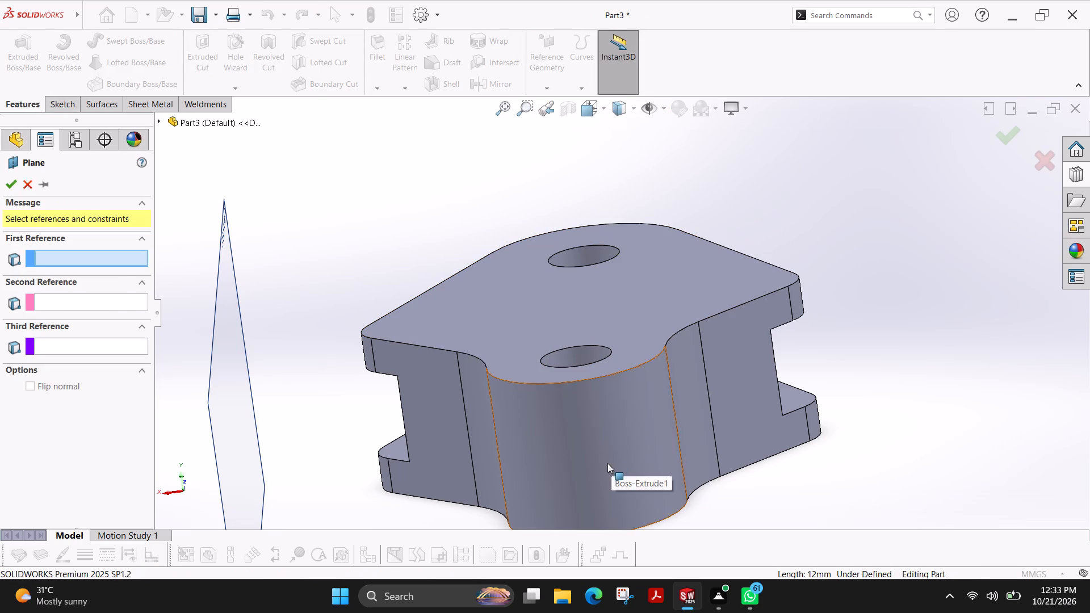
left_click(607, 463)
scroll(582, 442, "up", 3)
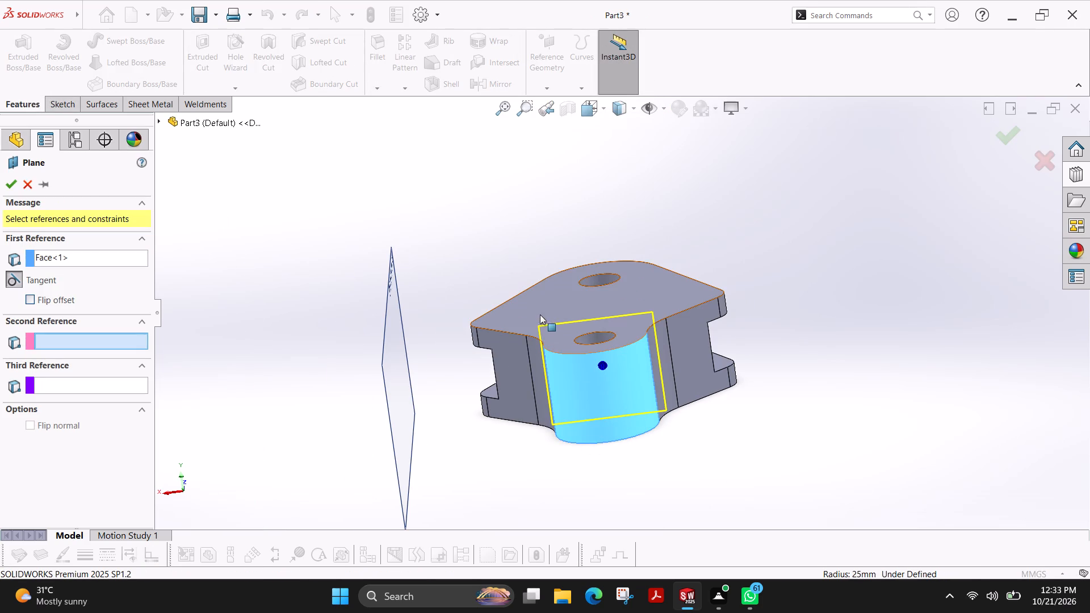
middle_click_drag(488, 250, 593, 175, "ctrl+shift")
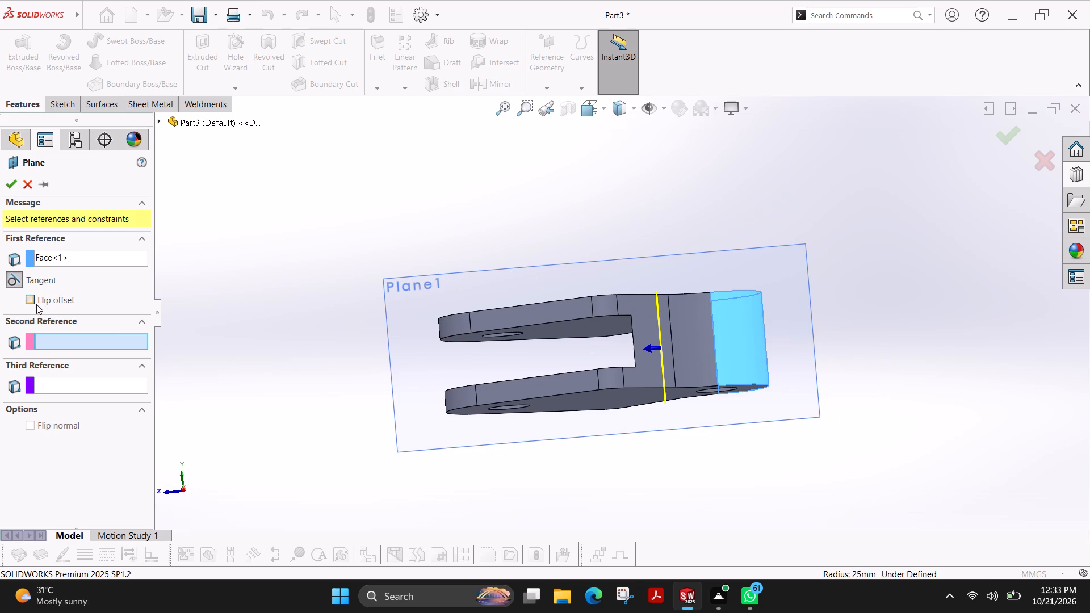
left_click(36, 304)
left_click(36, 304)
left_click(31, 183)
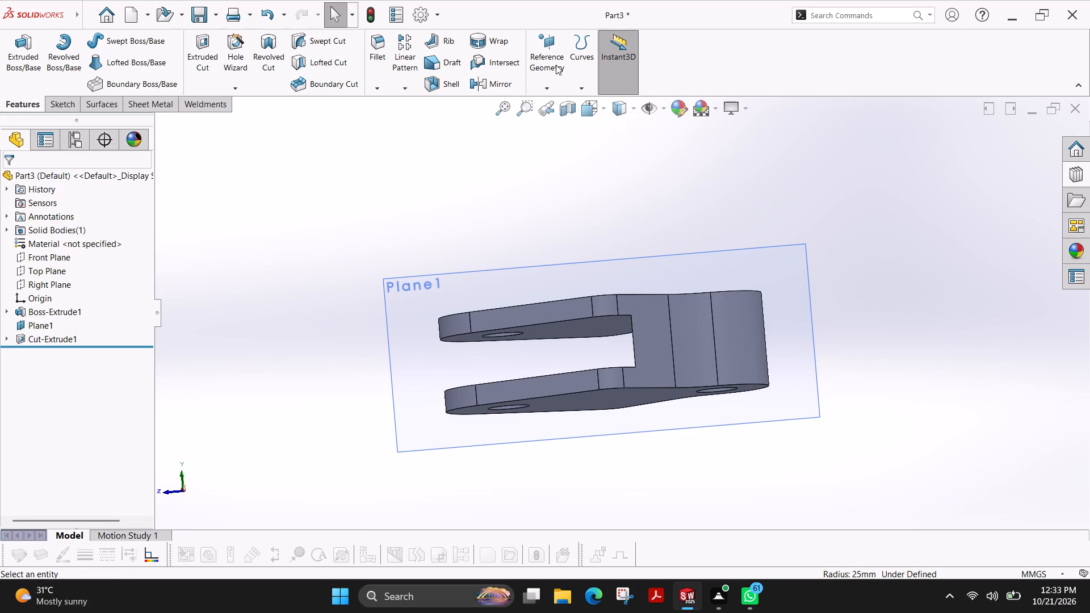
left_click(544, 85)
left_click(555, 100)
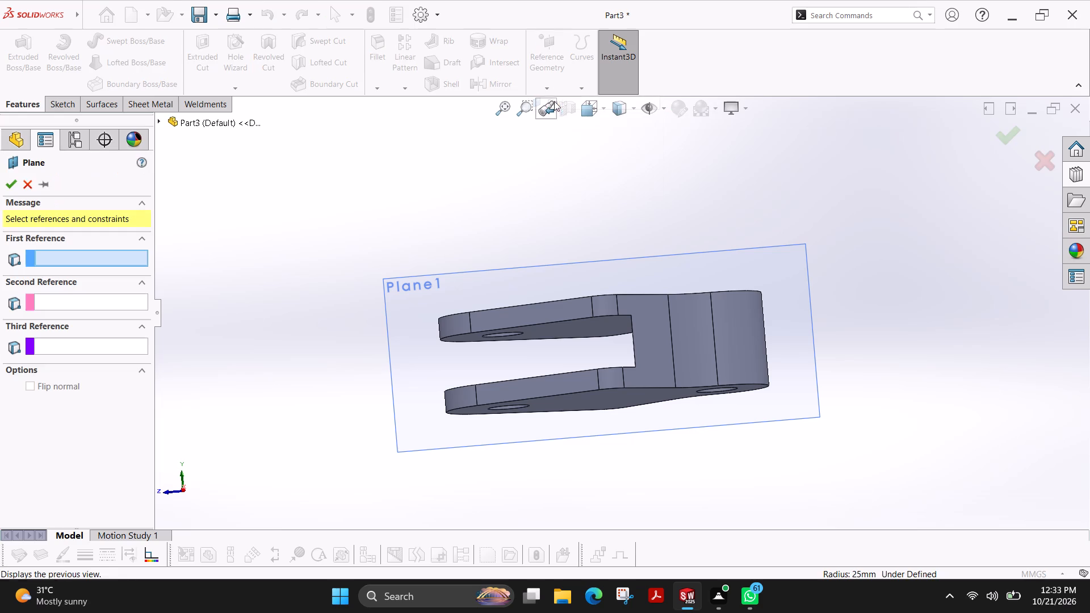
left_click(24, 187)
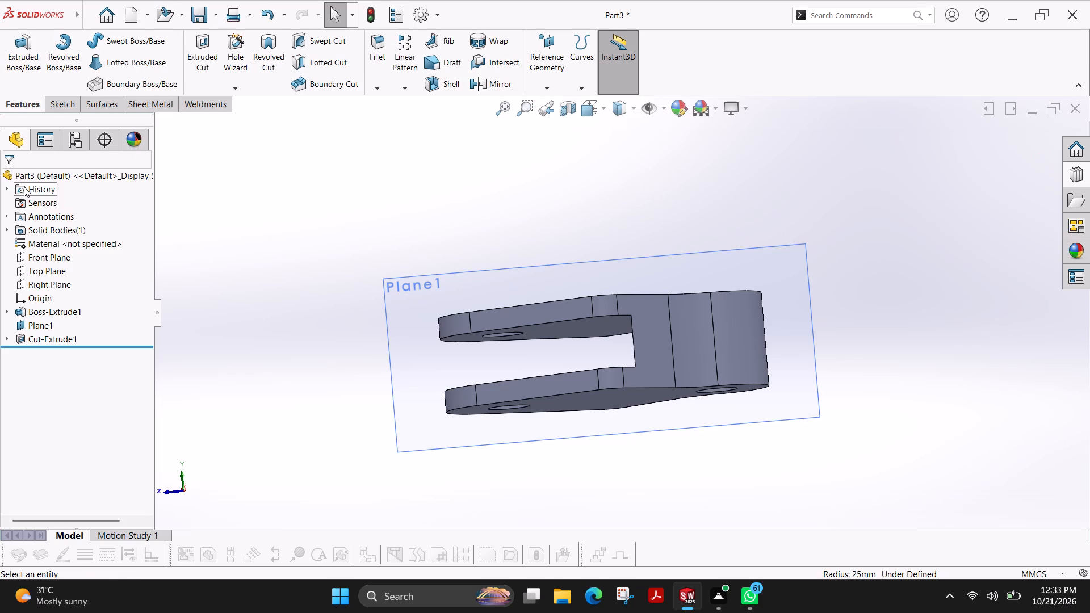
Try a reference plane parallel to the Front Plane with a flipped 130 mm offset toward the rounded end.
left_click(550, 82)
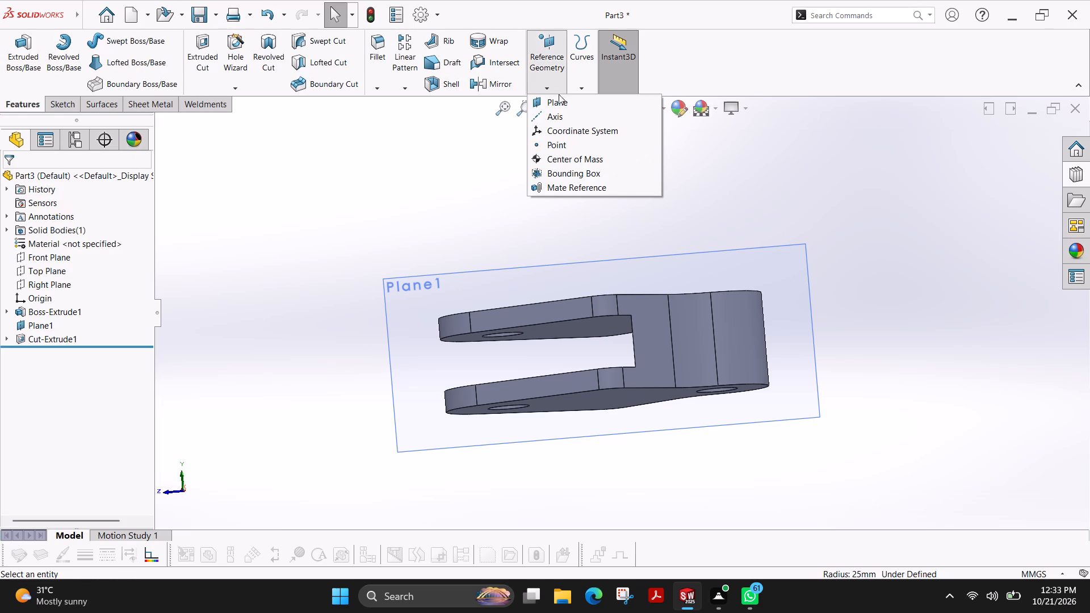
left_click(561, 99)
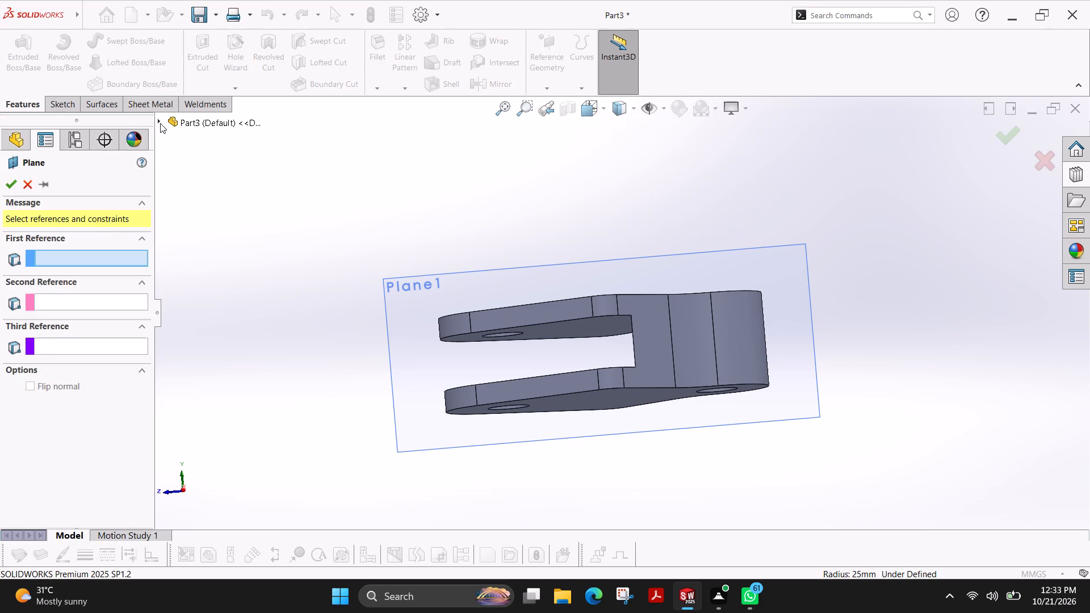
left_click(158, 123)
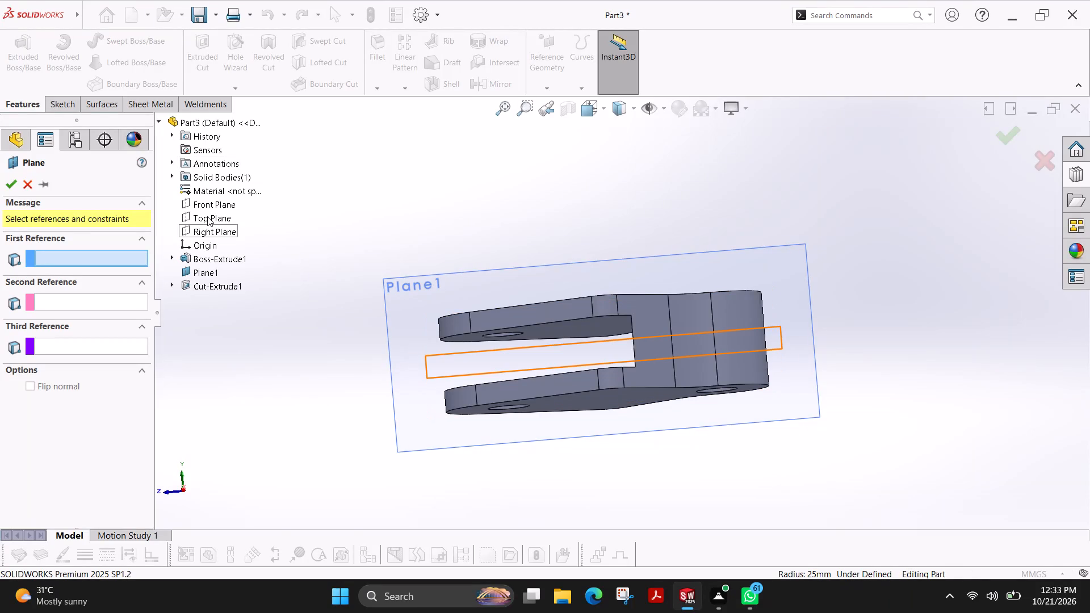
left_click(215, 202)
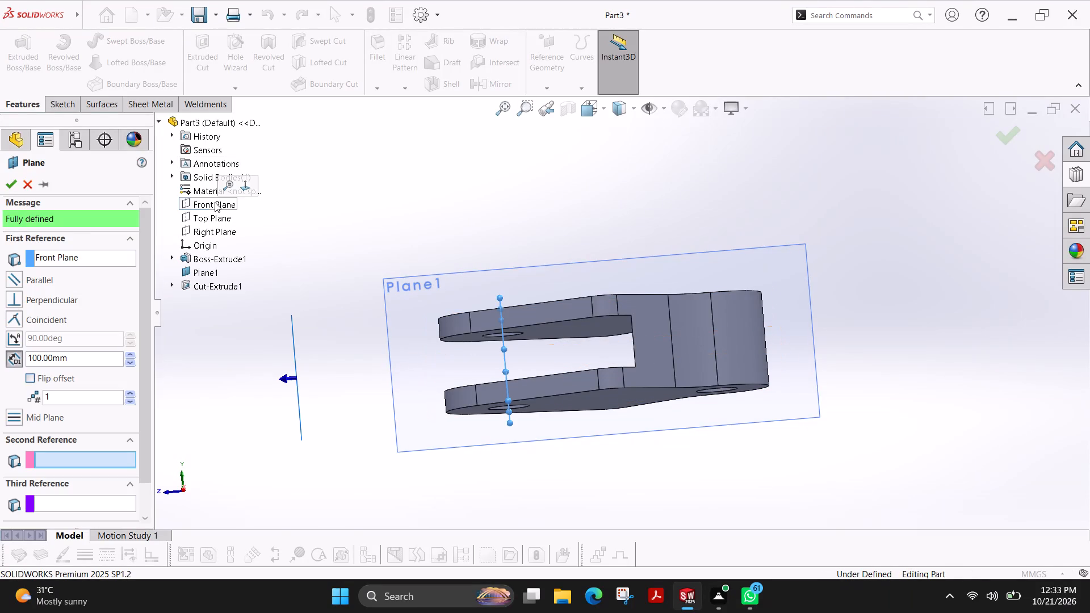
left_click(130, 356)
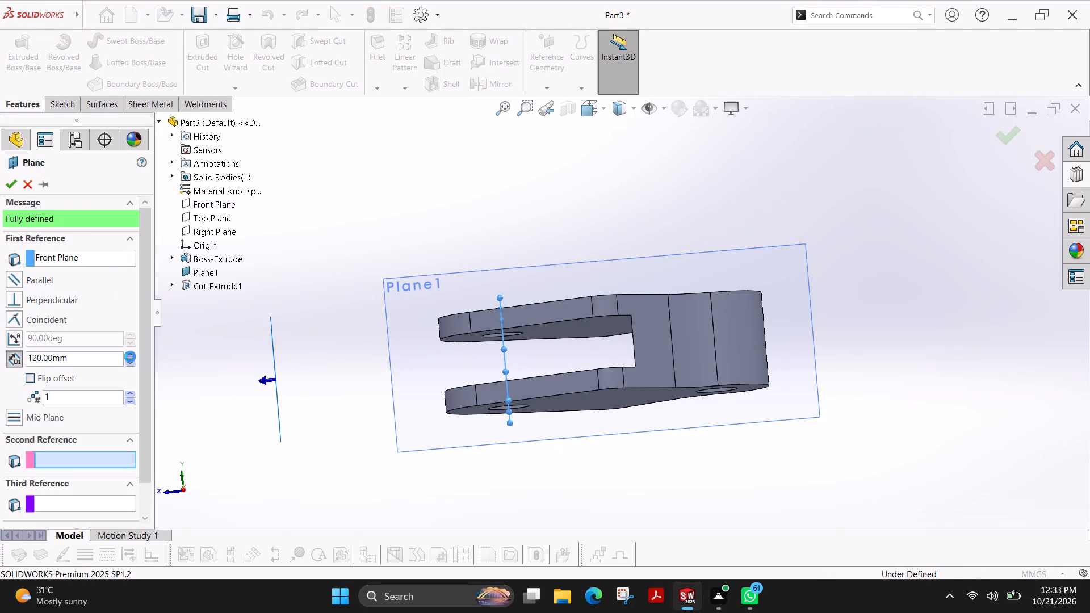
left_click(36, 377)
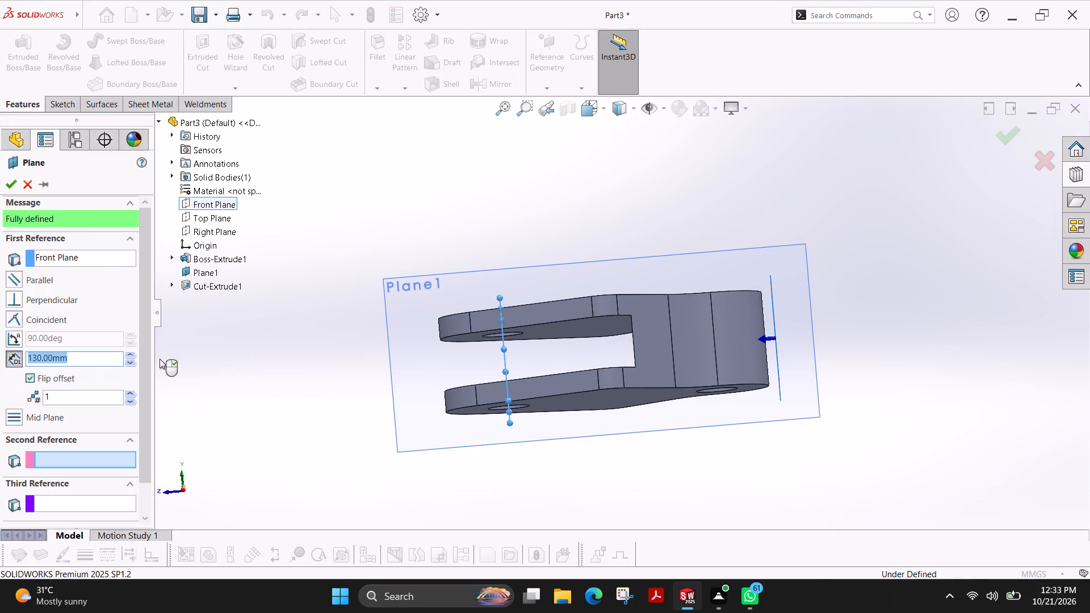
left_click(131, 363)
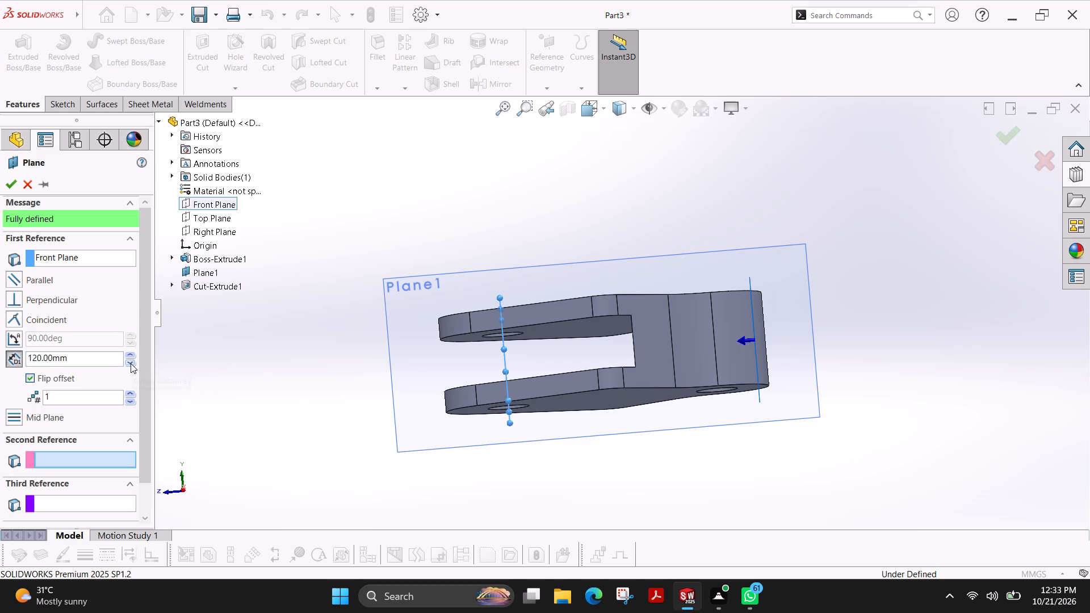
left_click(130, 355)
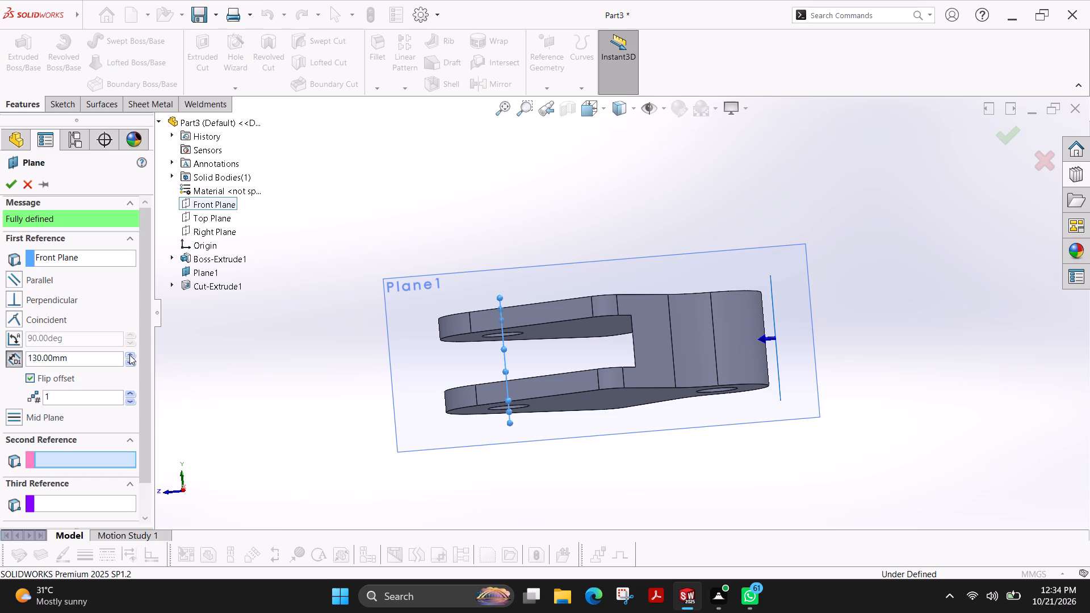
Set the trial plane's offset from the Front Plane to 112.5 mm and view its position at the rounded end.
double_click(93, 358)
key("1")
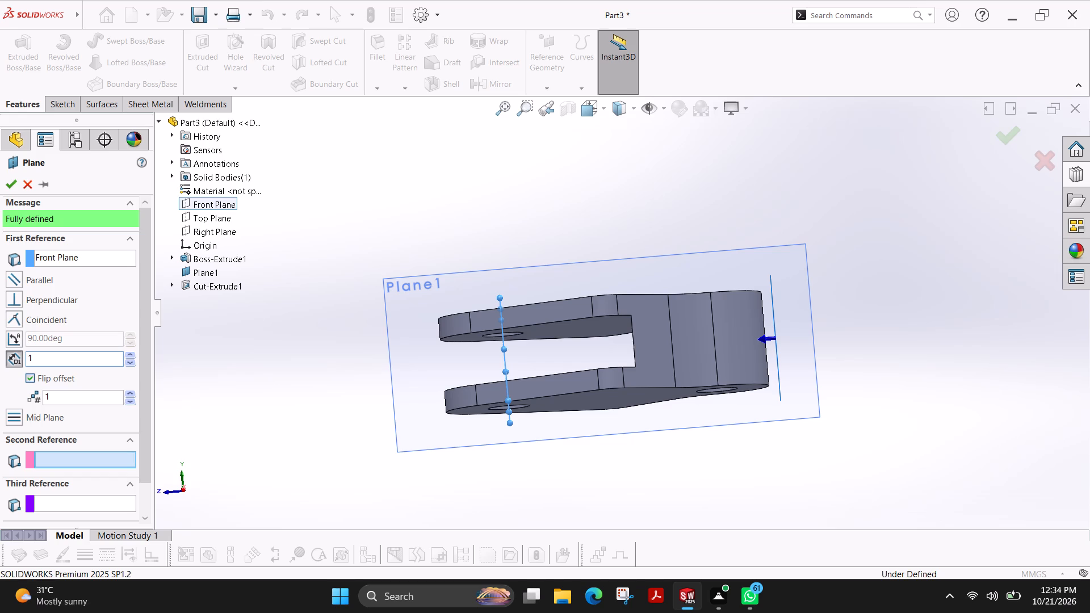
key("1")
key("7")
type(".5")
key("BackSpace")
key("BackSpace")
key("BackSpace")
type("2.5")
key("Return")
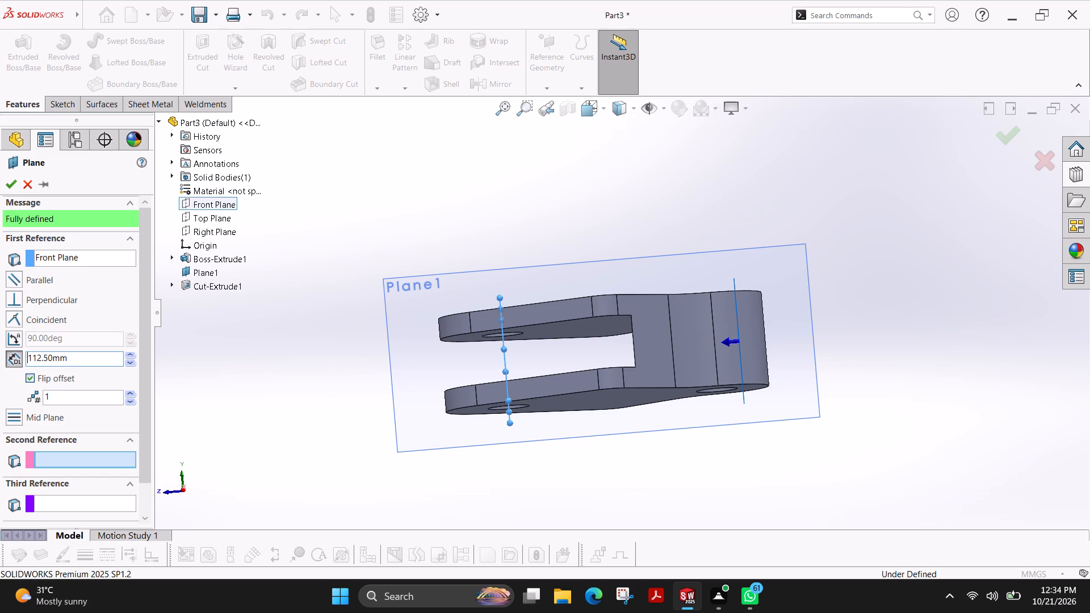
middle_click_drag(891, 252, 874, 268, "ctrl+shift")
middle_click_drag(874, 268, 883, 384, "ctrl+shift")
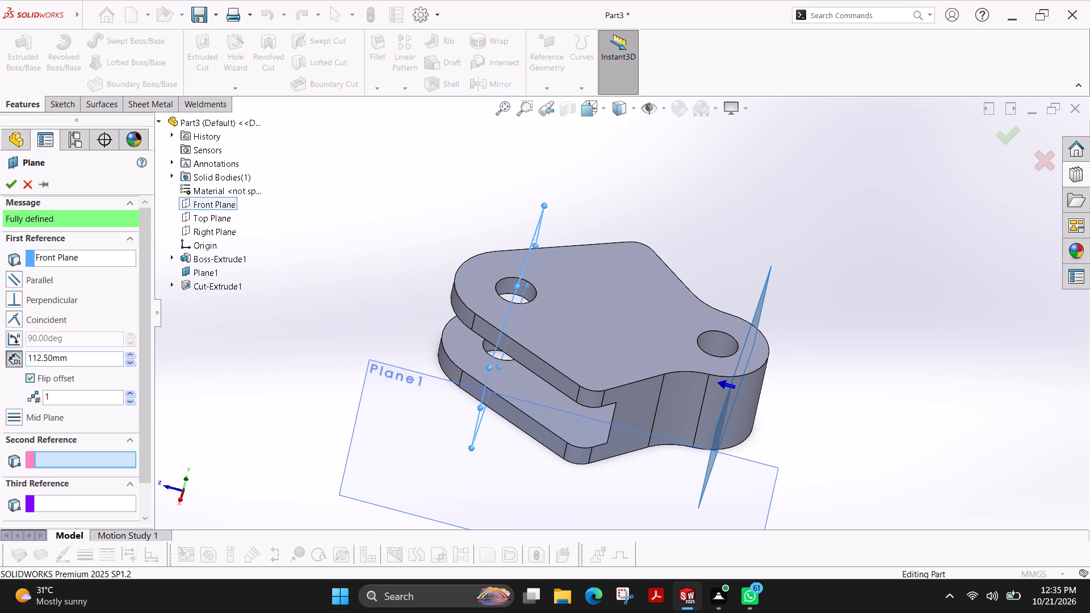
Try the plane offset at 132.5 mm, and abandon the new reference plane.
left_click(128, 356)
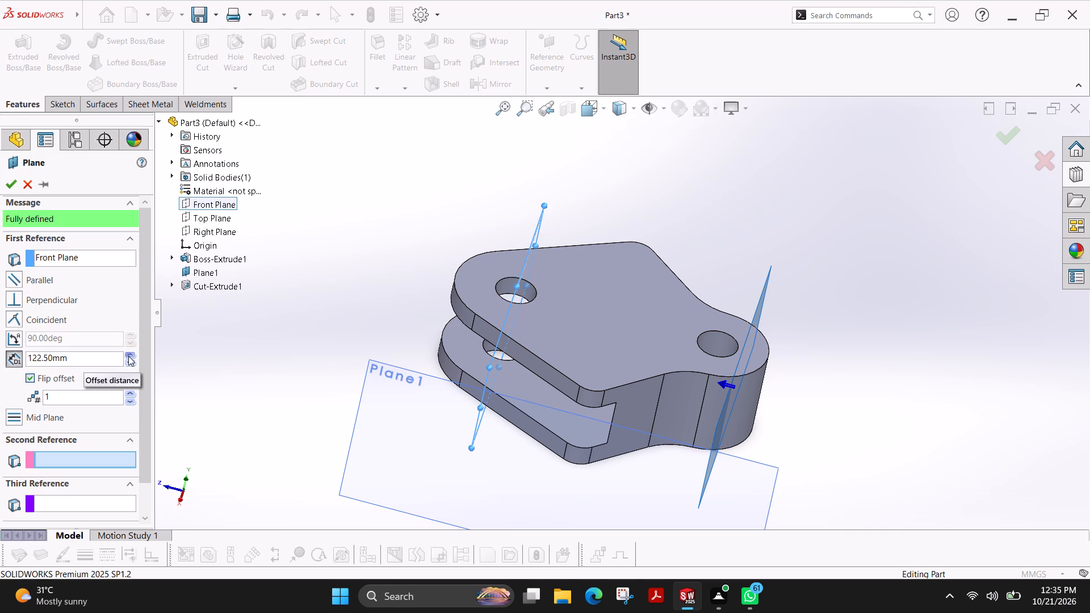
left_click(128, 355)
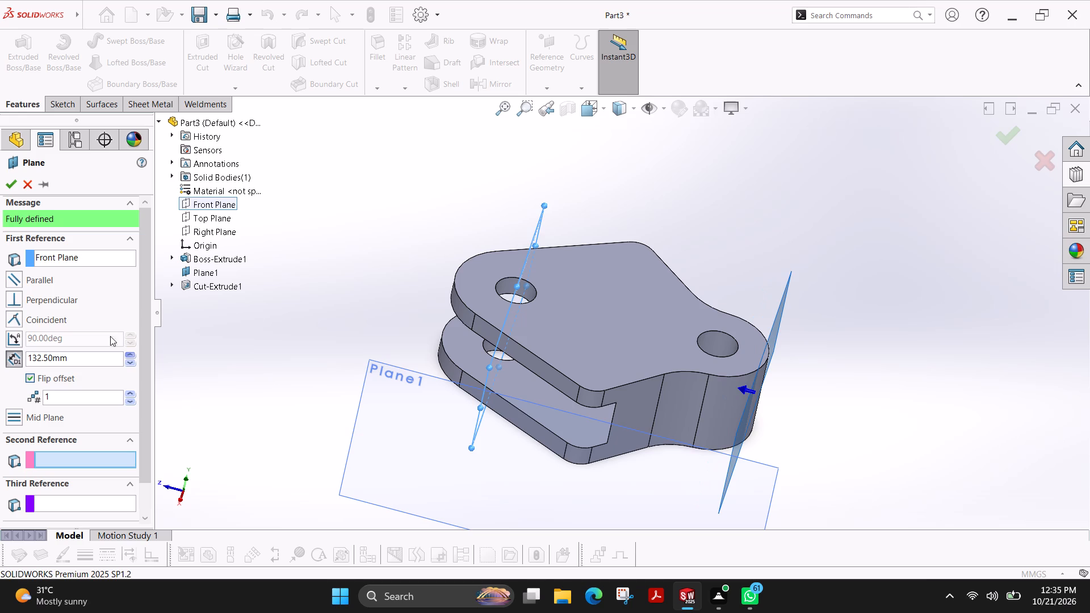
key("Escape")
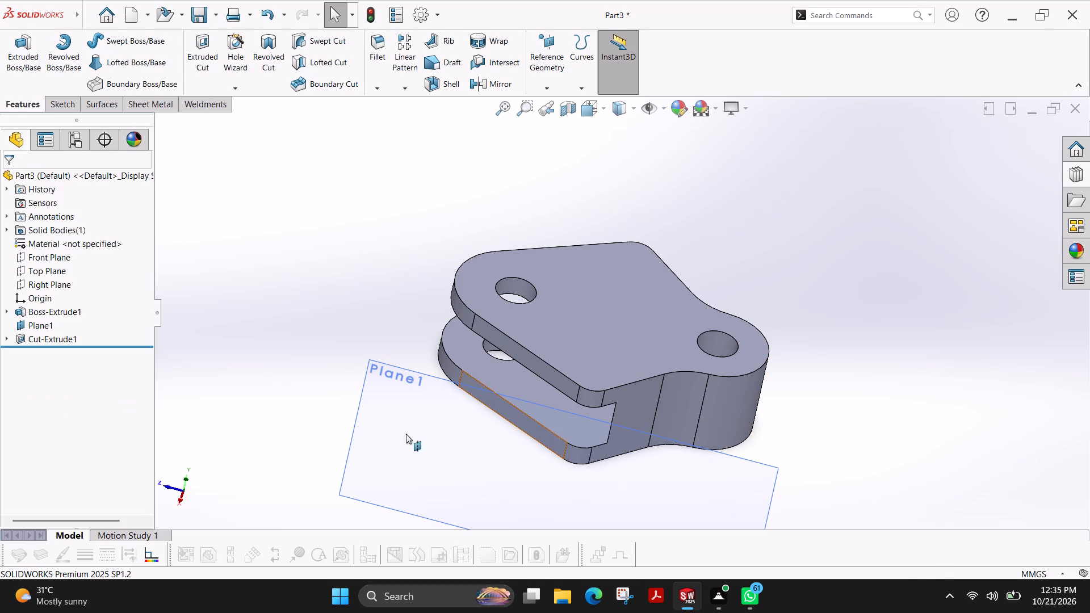
Start a new sketch on Plane1, viewed normal to the slotted side of the bracket.
left_click(400, 435)
left_click(54, 102)
left_click(22, 65)
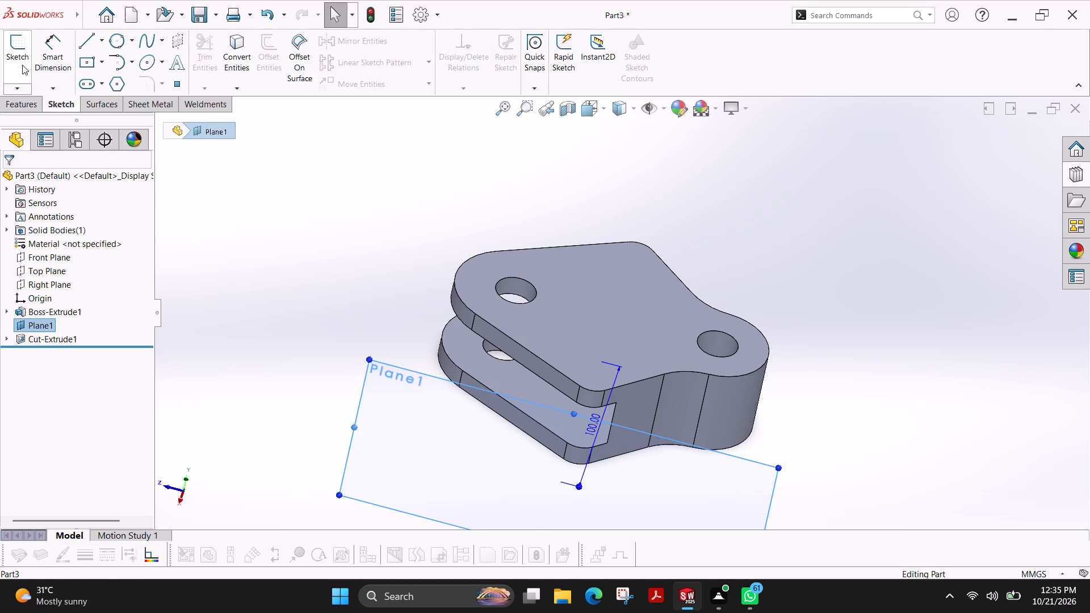
scroll(473, 280, "down", 2)
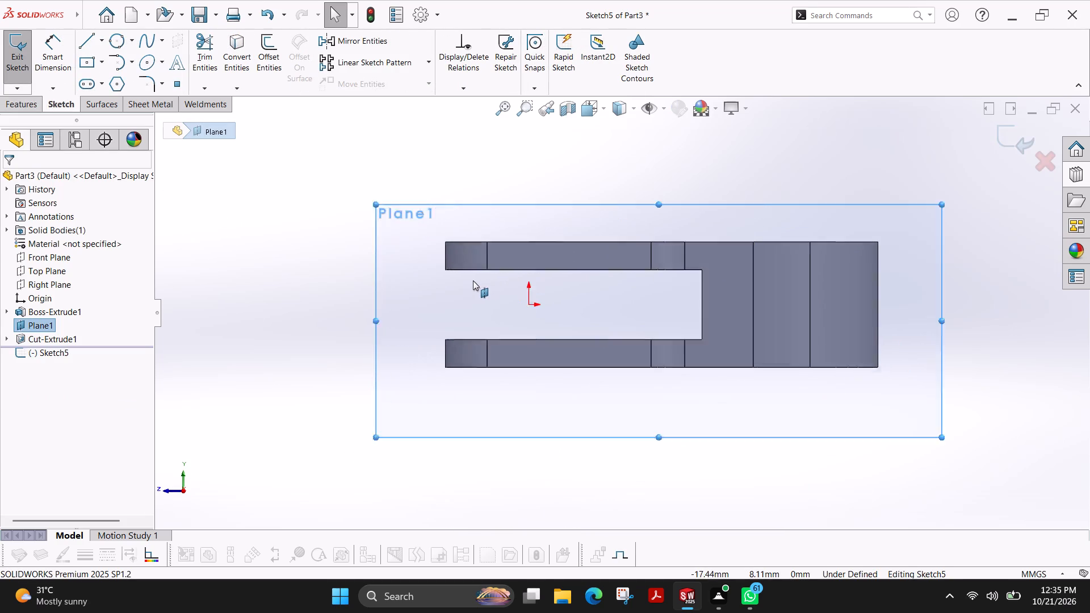
scroll(473, 280, "down", 2)
Check the slot's height between the inner arm edges and the bracket's overall thickness between its outer edges using trial dimensions.
left_click(54, 64)
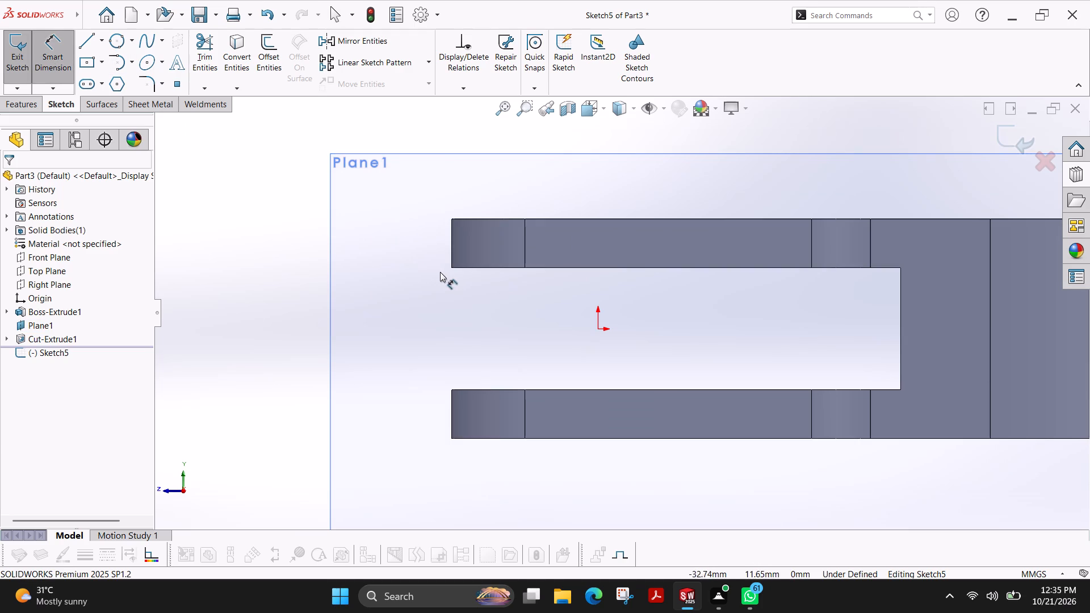
left_click(508, 268)
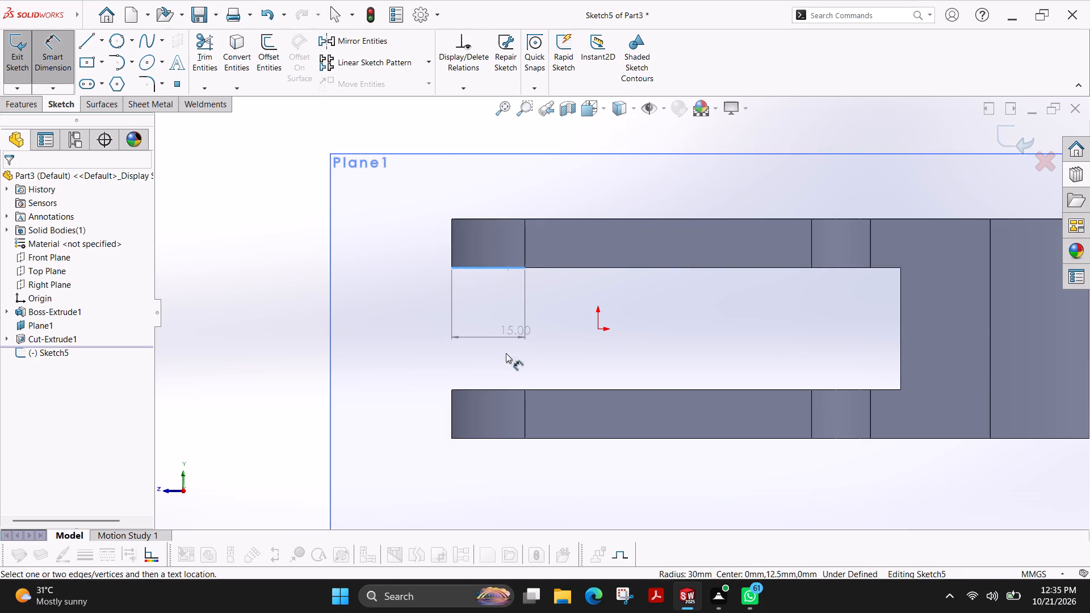
left_click(500, 388)
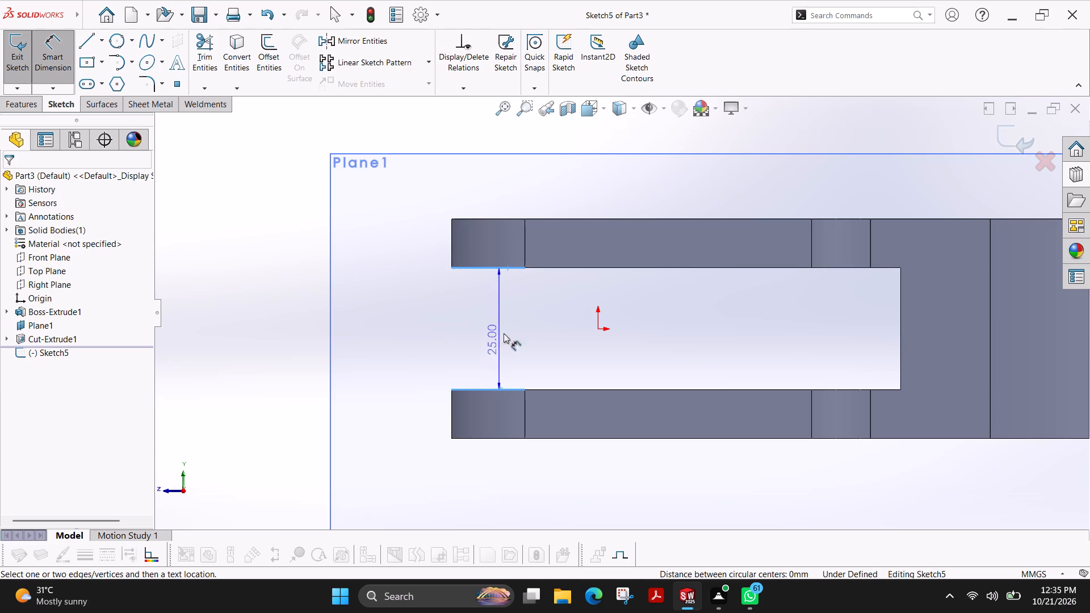
key("Escape")
key("Escape")
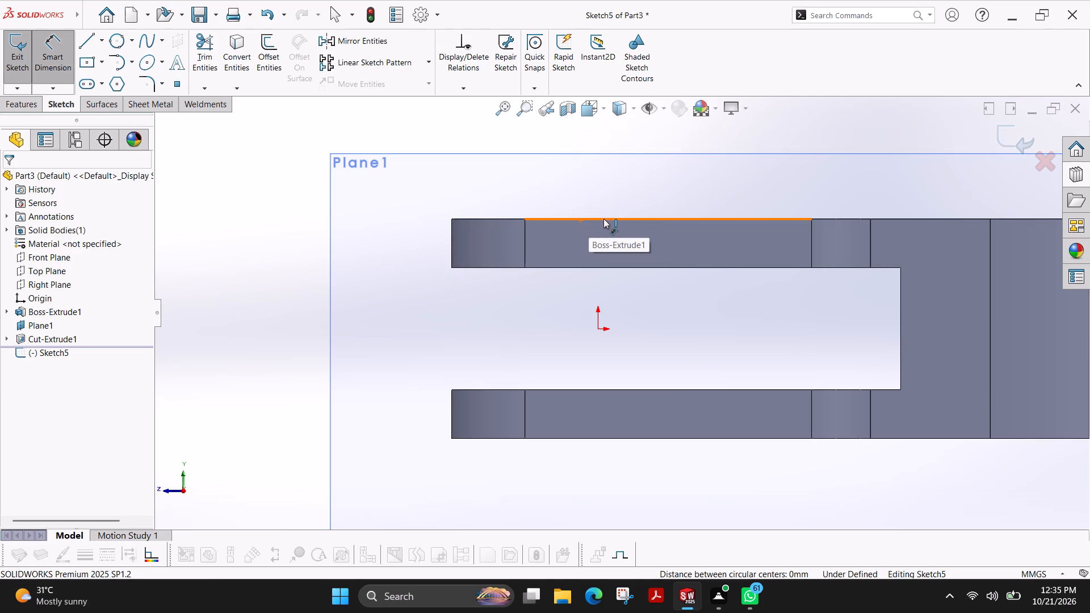
left_click(603, 219)
left_click(609, 438)
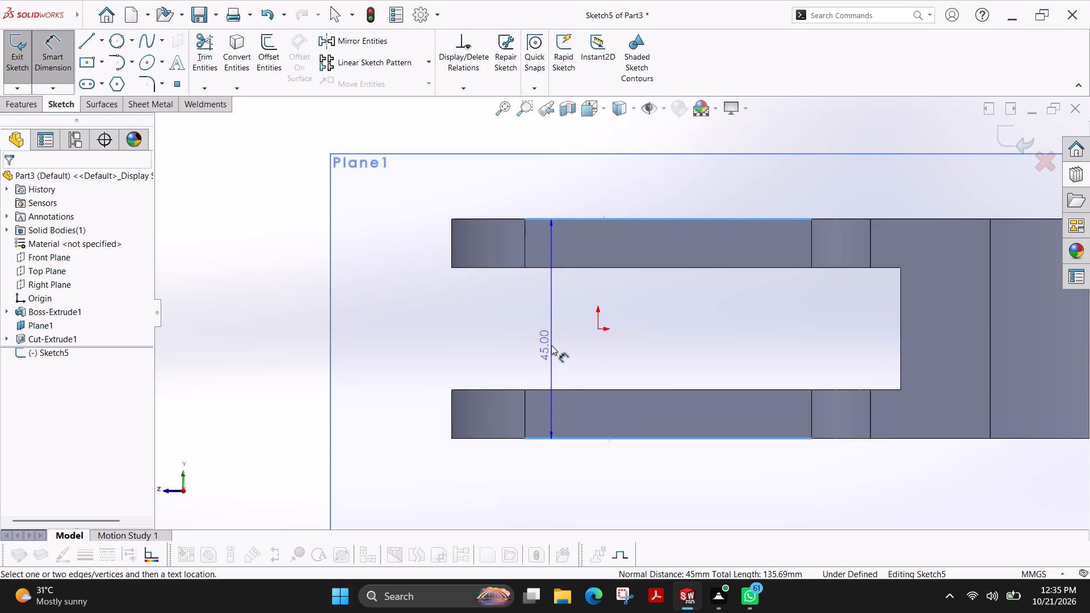
key("Escape")
key("Escape")
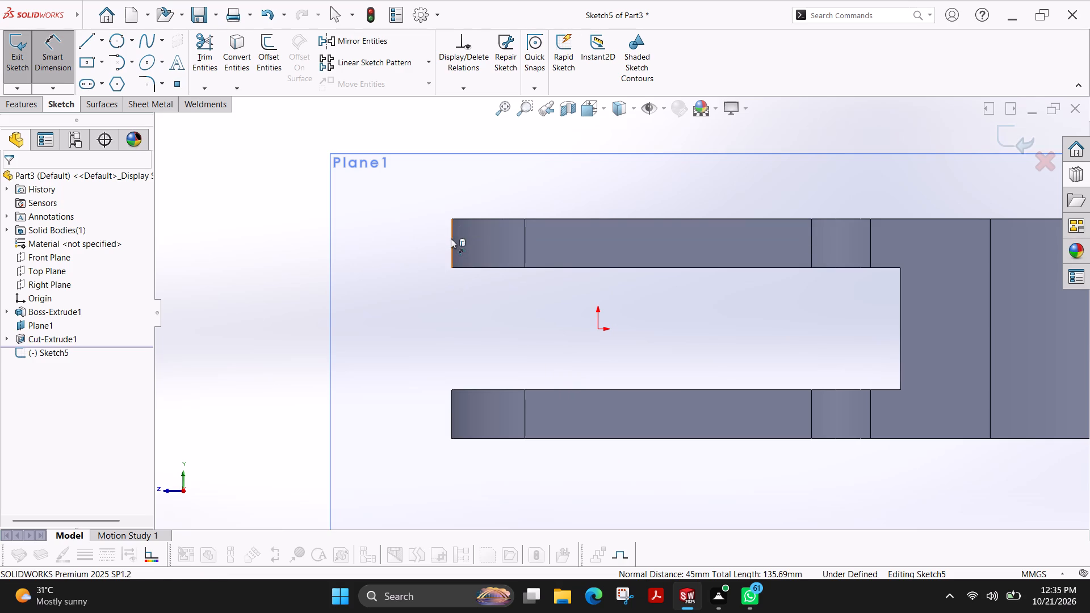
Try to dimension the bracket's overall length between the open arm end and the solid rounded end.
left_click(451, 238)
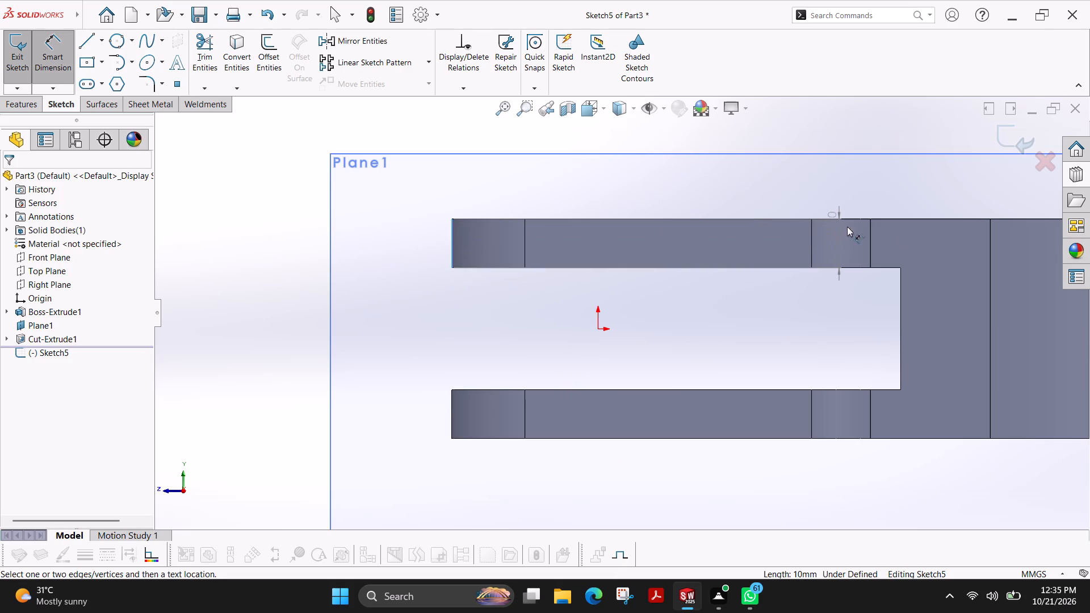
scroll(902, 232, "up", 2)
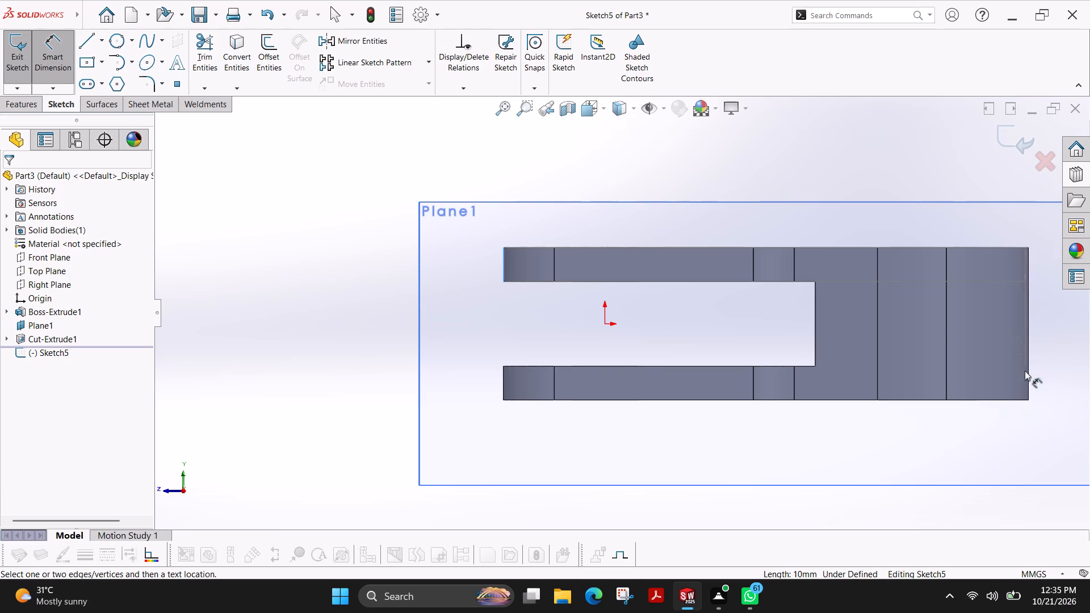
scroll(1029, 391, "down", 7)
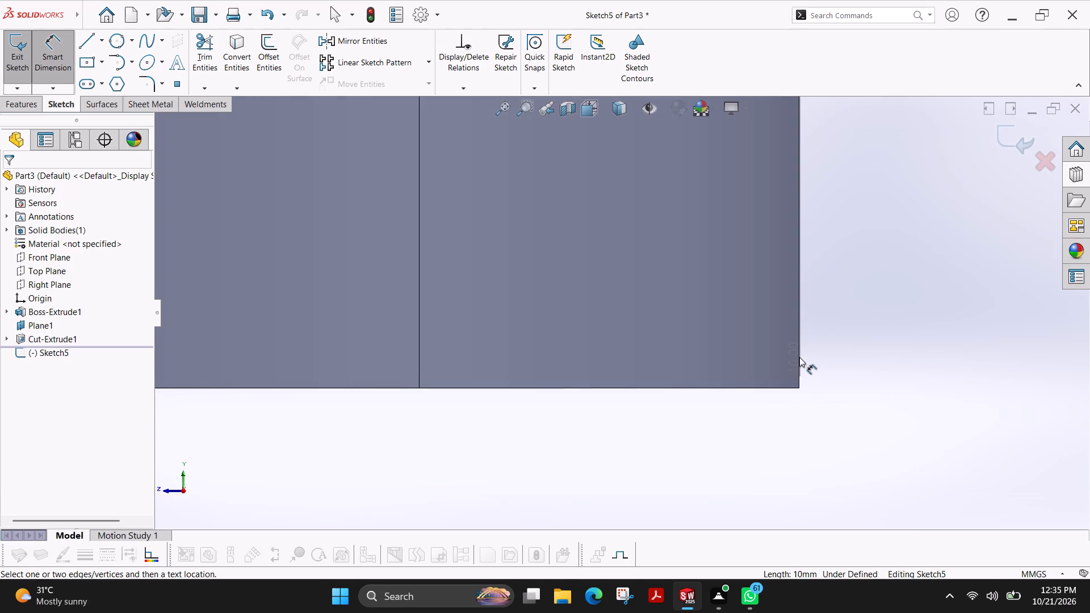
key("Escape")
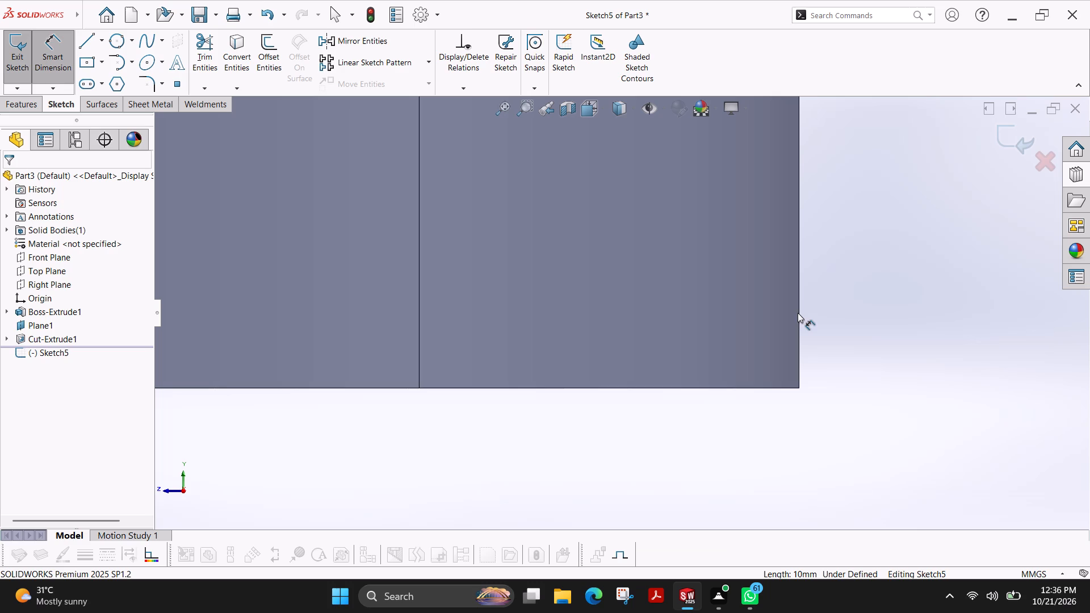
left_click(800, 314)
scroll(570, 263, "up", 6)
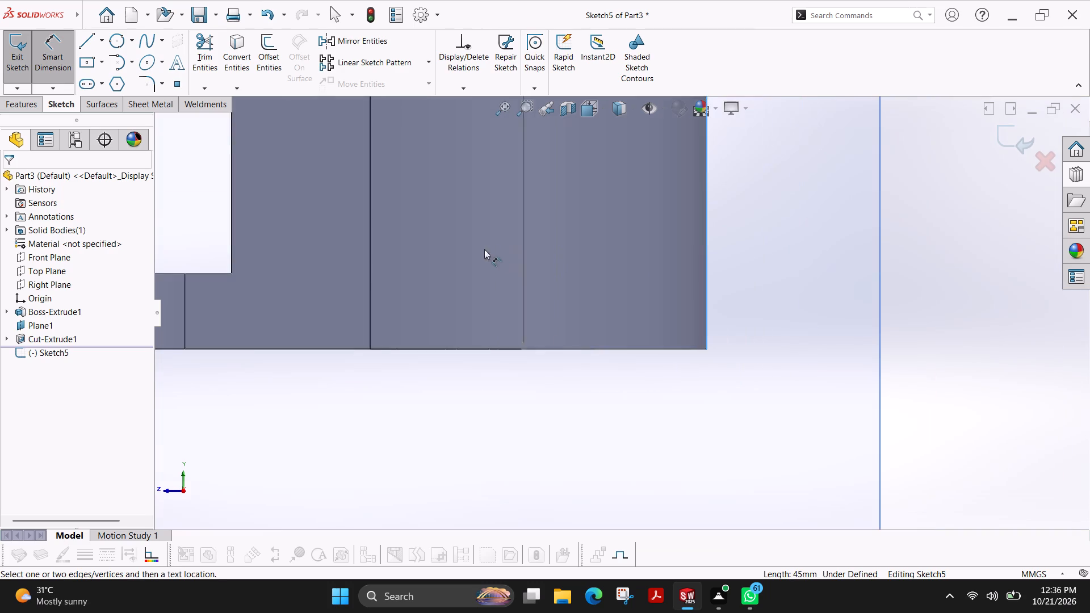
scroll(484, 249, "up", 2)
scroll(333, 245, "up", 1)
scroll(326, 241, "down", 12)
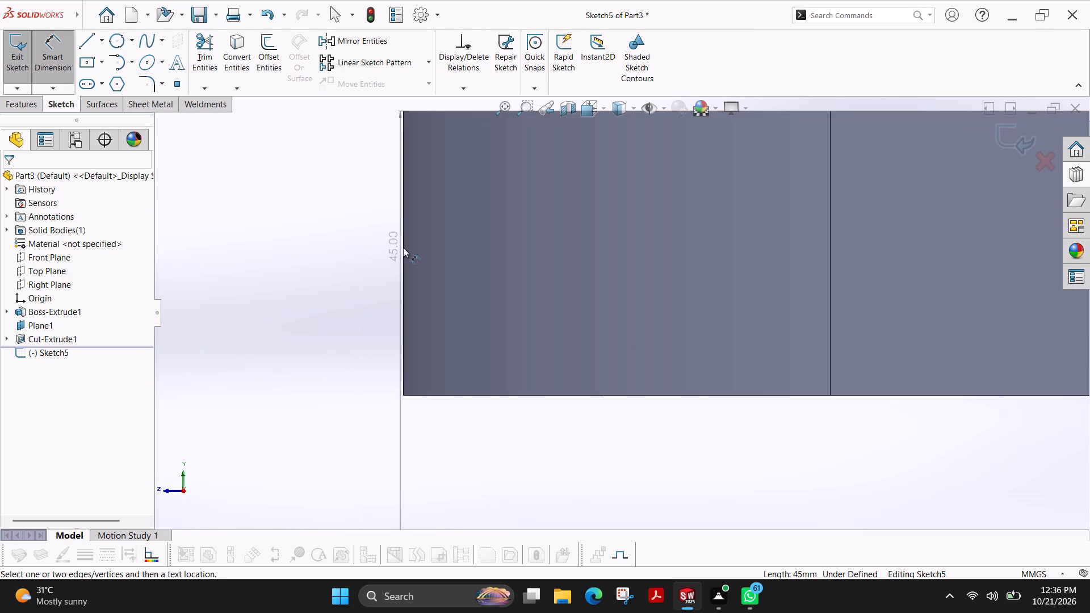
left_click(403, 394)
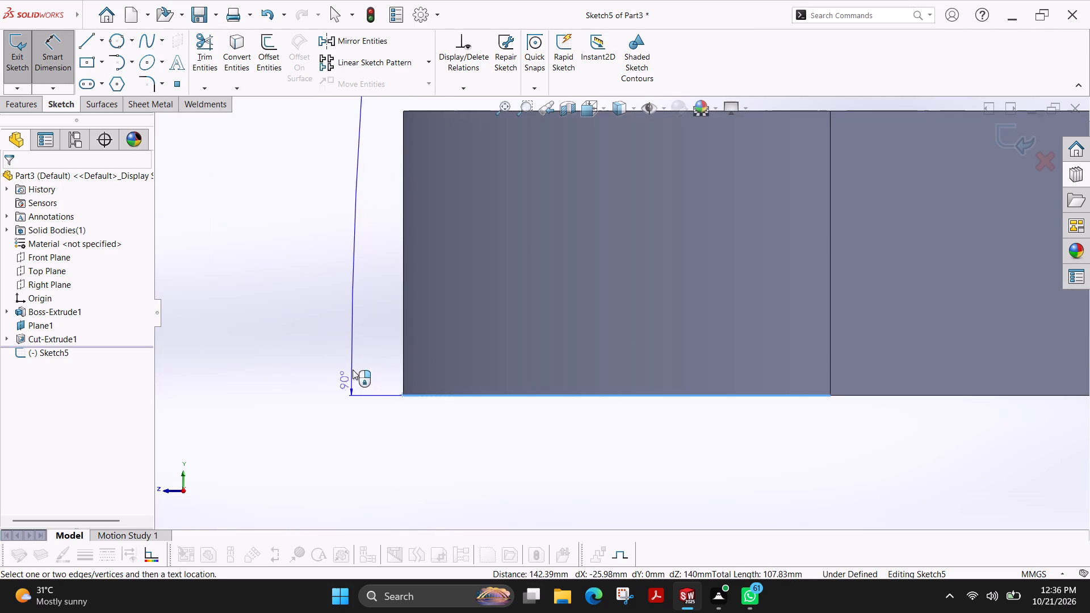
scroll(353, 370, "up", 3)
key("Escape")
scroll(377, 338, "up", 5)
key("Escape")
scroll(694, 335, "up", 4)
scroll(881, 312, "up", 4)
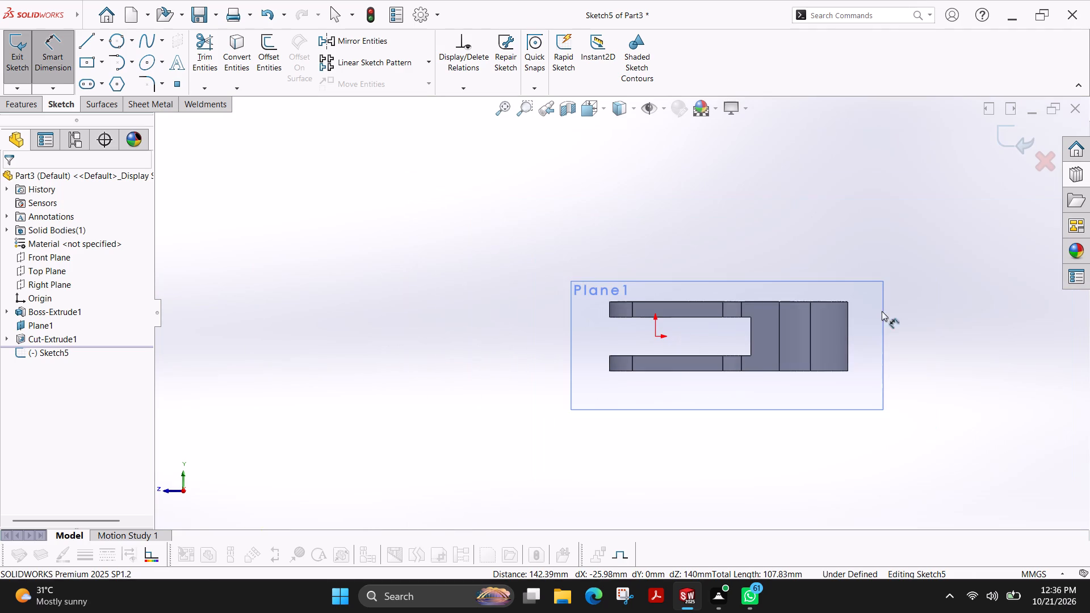
Sketch connected lines from the solid end's upper corner: about 8.6 mm down, 68 mm toward the slot, and 38 mm up past the body.
scroll(832, 326, "down", 1)
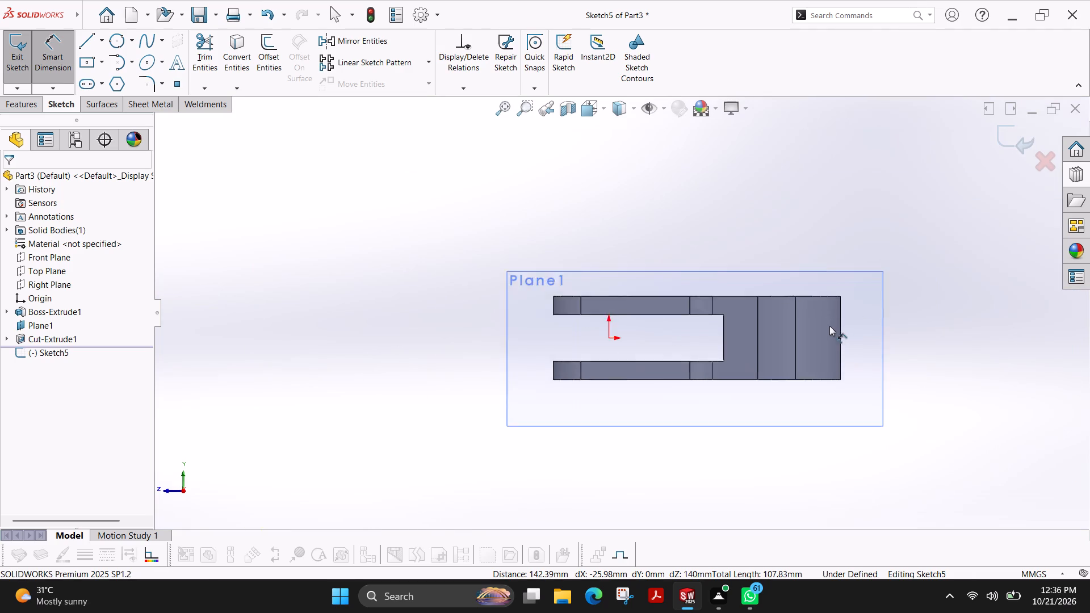
scroll(829, 326, "down", 4)
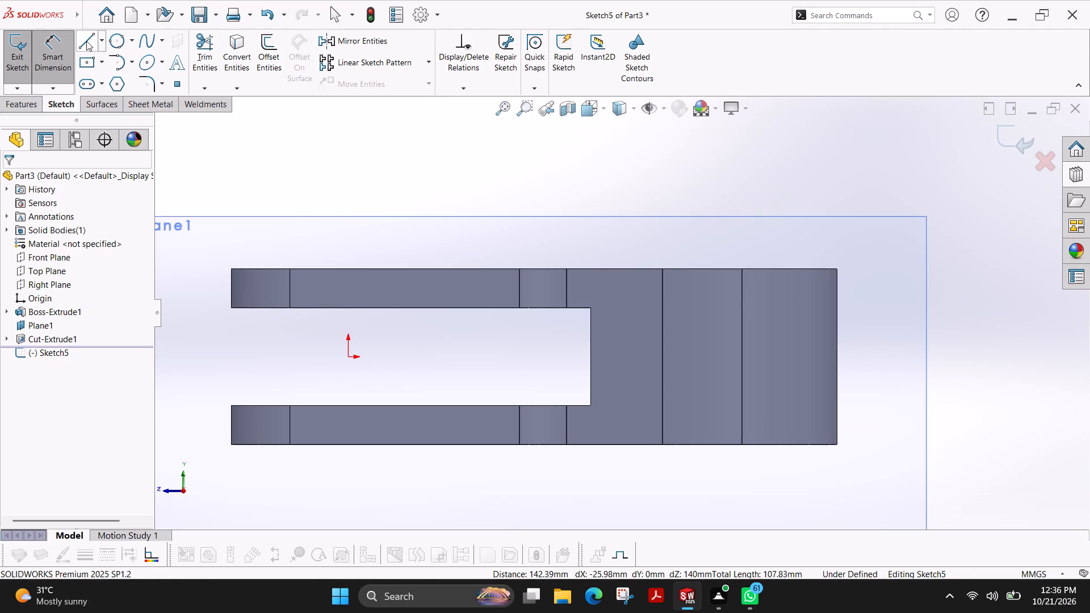
left_click(81, 40)
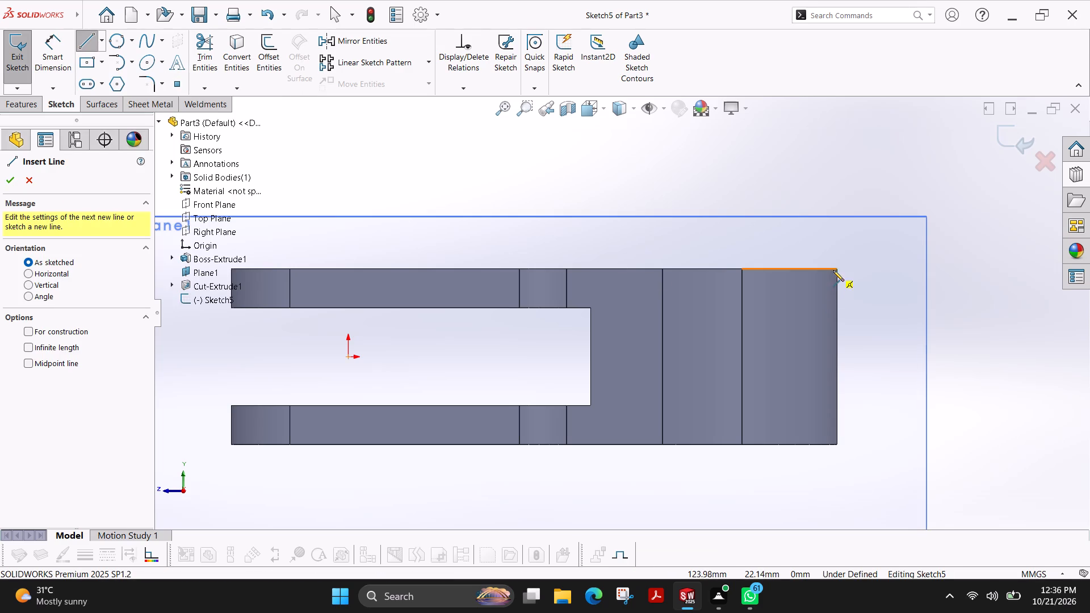
left_click(836, 269)
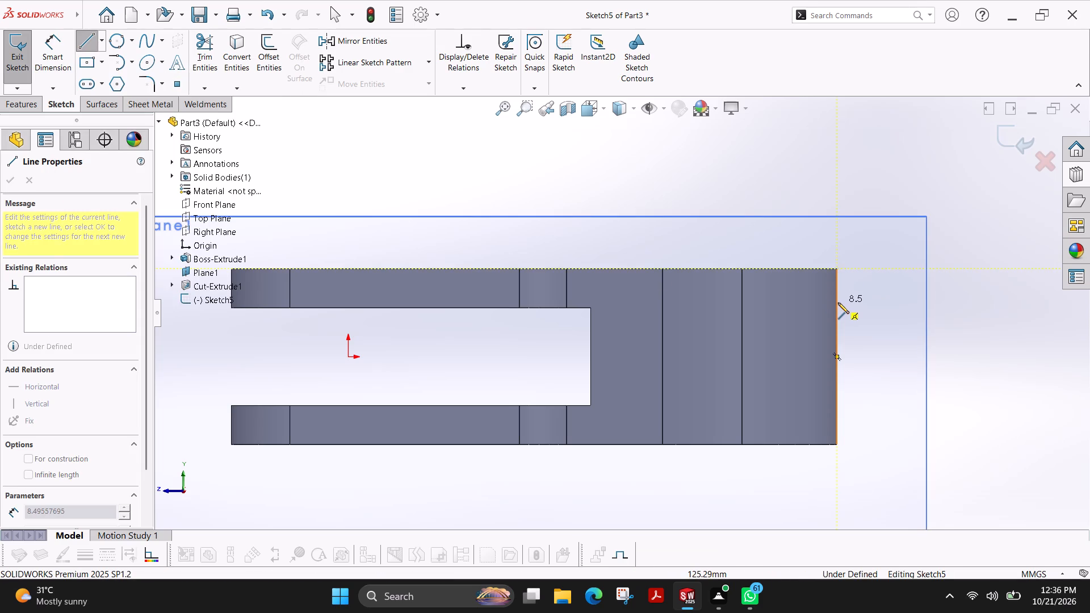
left_click(838, 303)
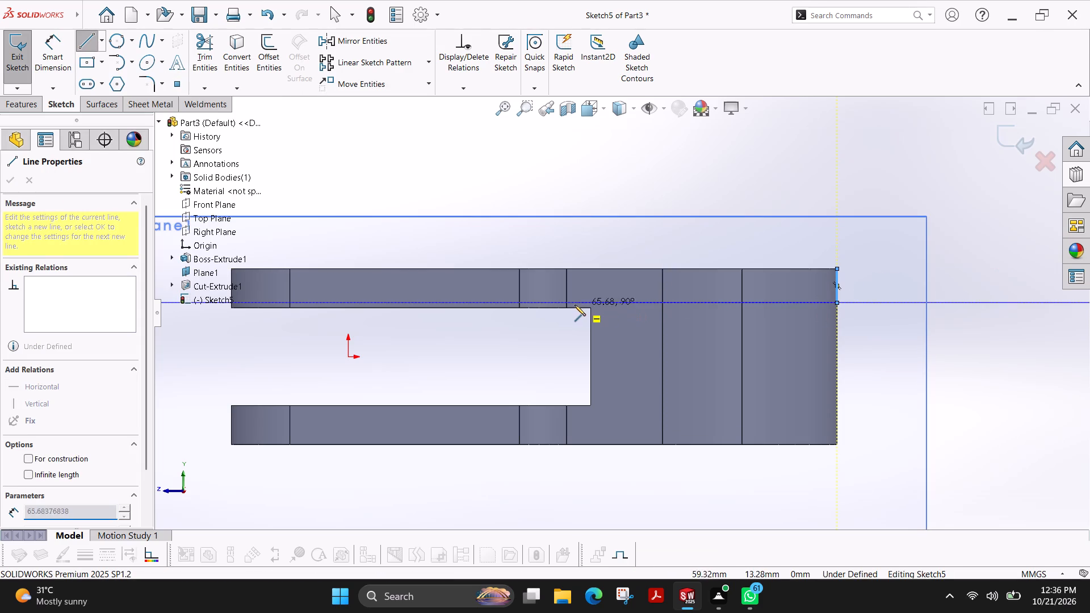
left_click(571, 305)
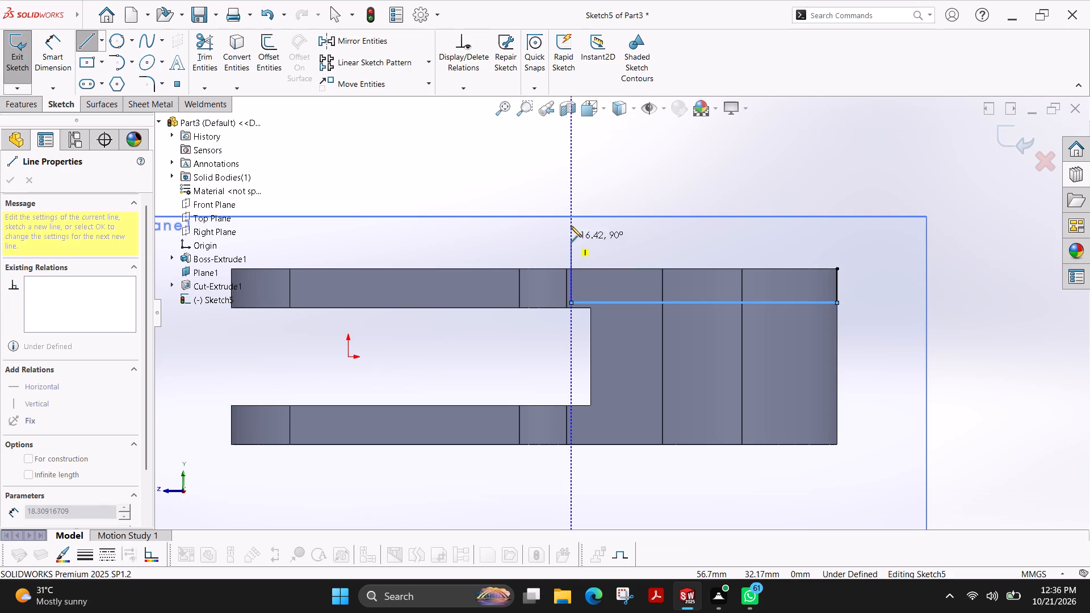
left_click(573, 153)
key("Escape")
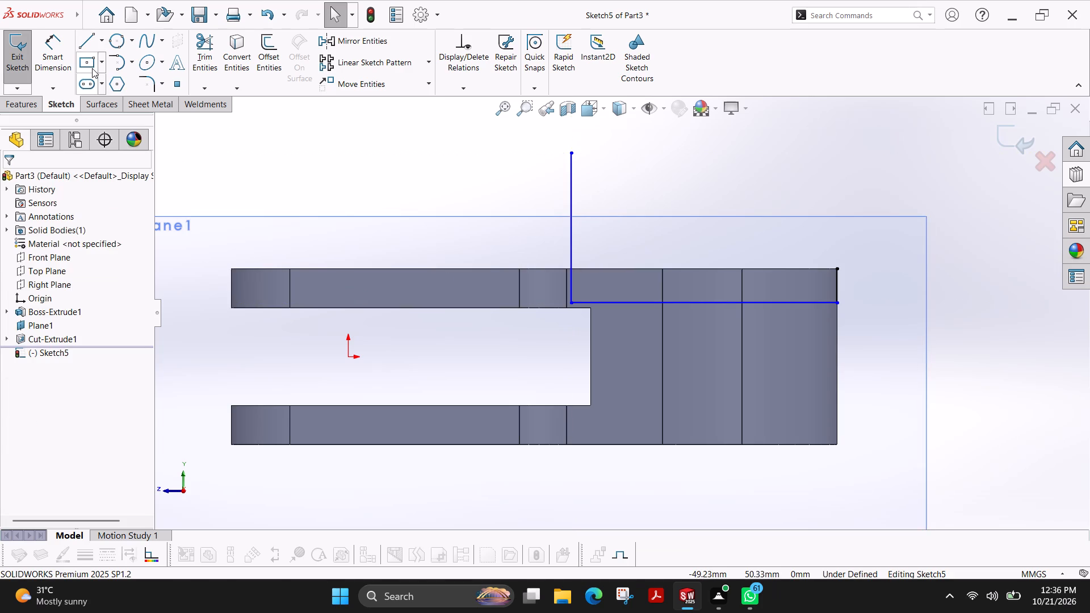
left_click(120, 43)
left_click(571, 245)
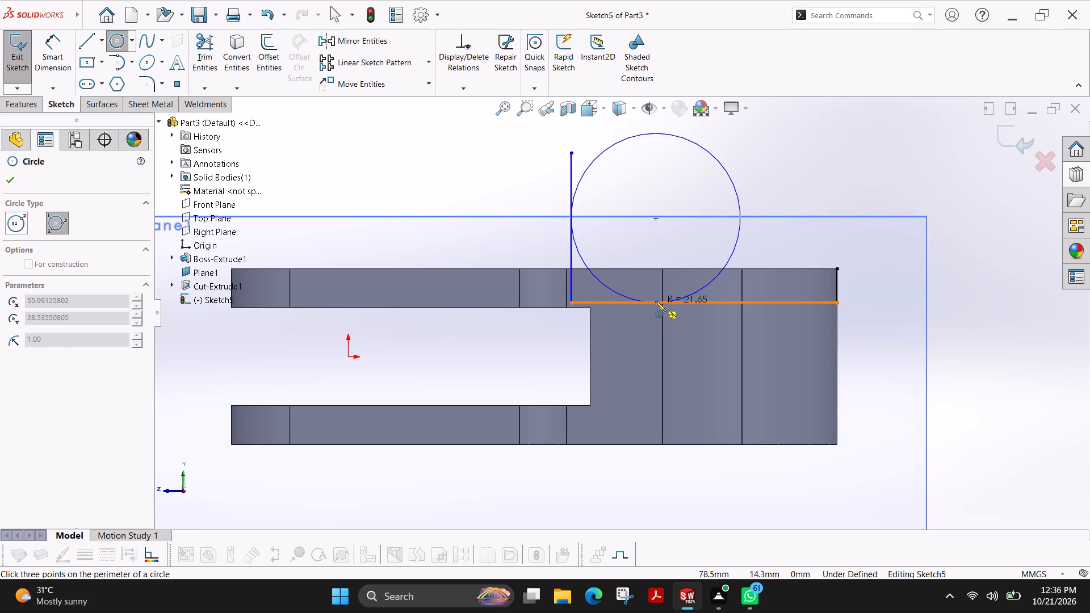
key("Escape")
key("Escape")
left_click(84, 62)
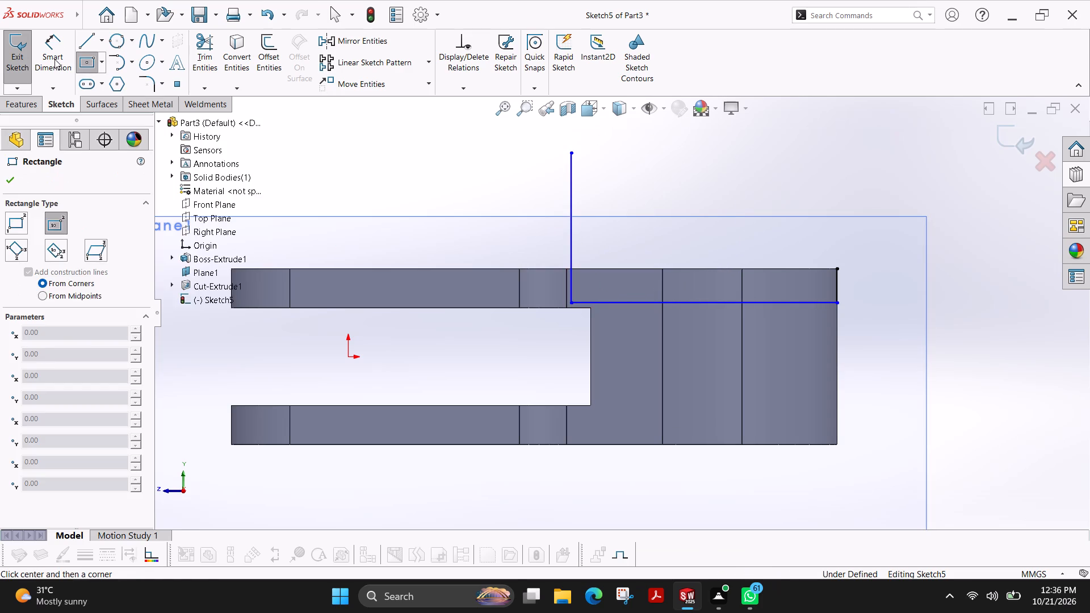
Dimension the short line on the solid end to 12 mm and the horizontal line to 65 mm.
left_click(53, 57)
left_click(836, 283)
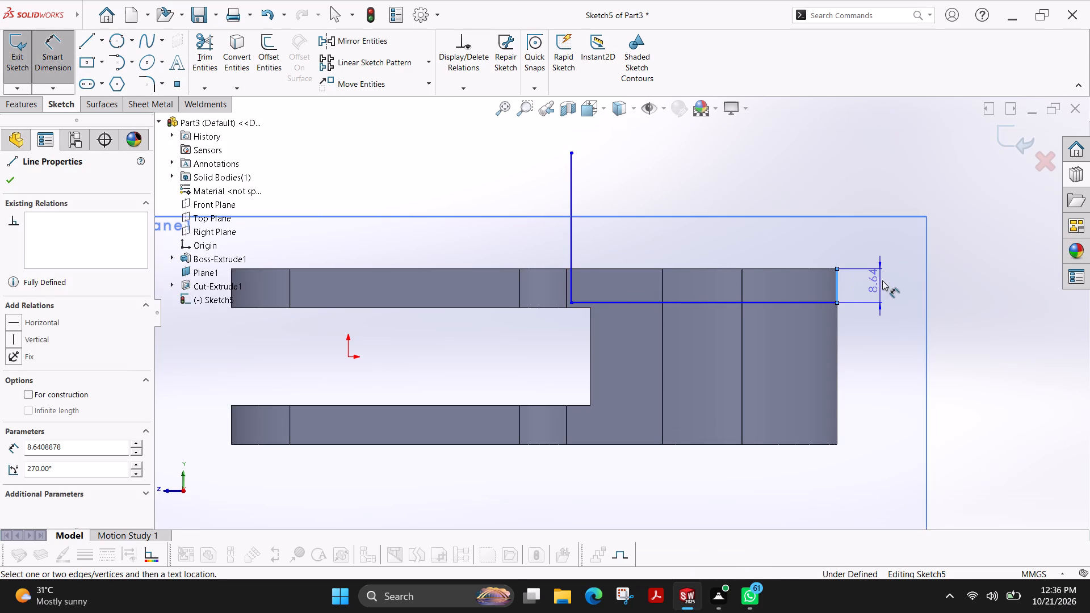
left_click(882, 280)
key("1")
key("2")
key("Return")
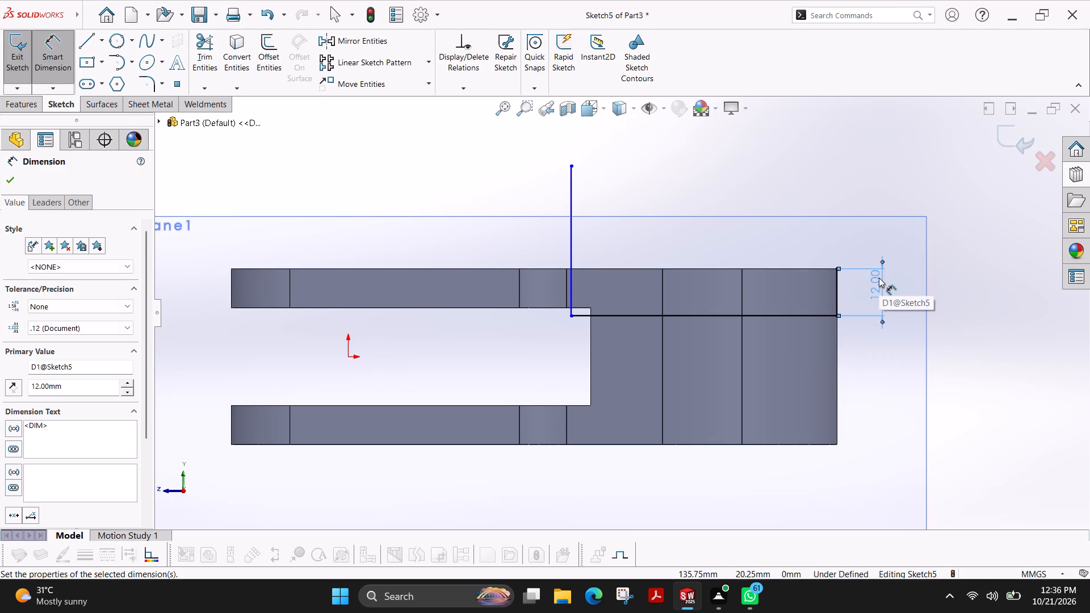
left_click(694, 313)
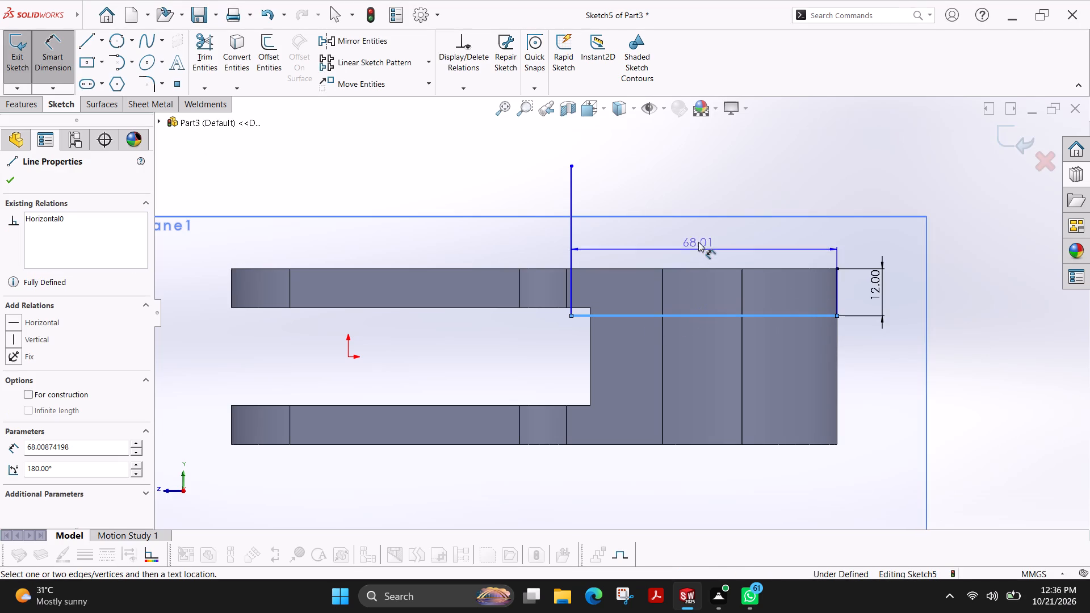
left_click(698, 237)
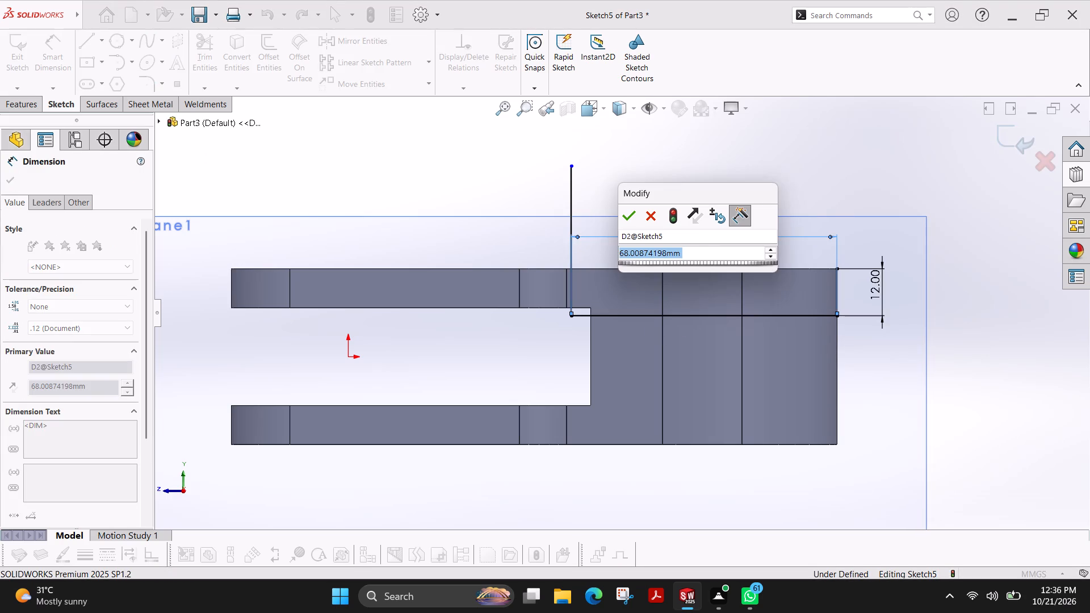
type("65")
key("Return")
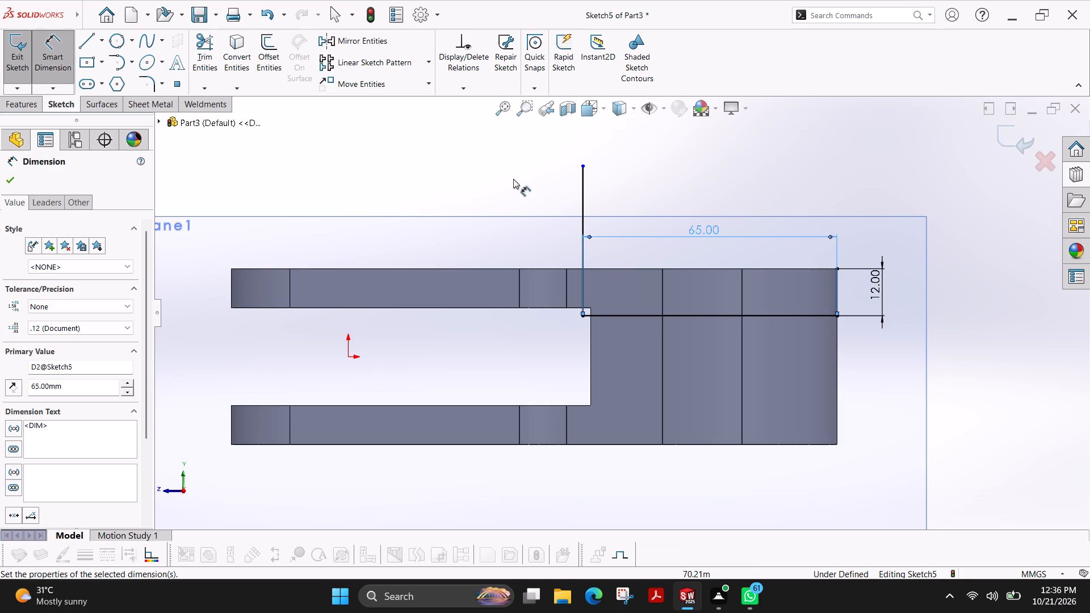
Apply a 25 mm sketch fillet to the corner between the horizontal line and the tall vertical line.
left_click(141, 79)
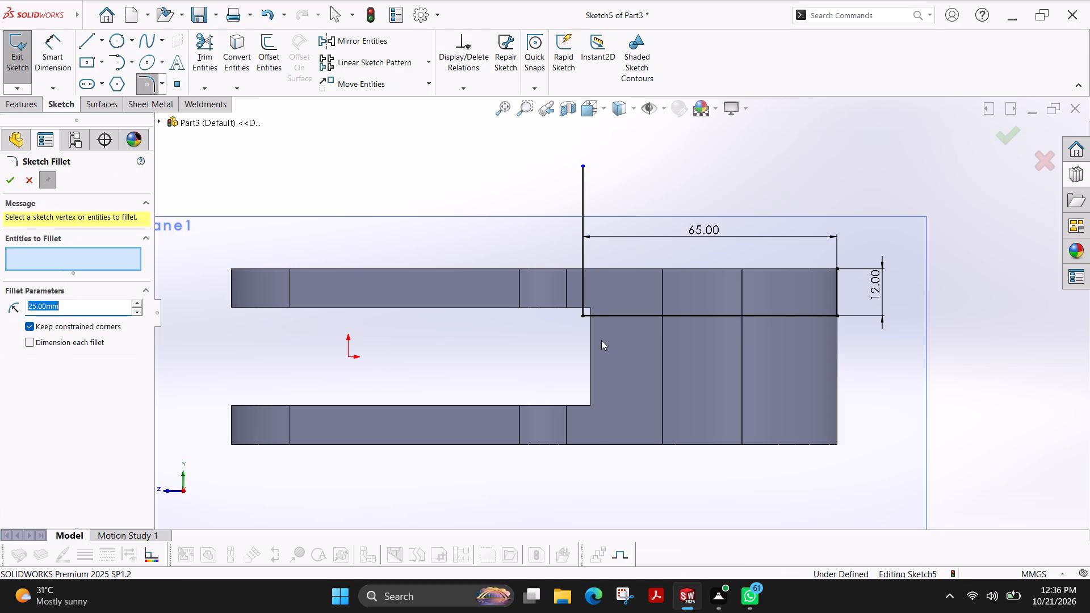
left_click(582, 279)
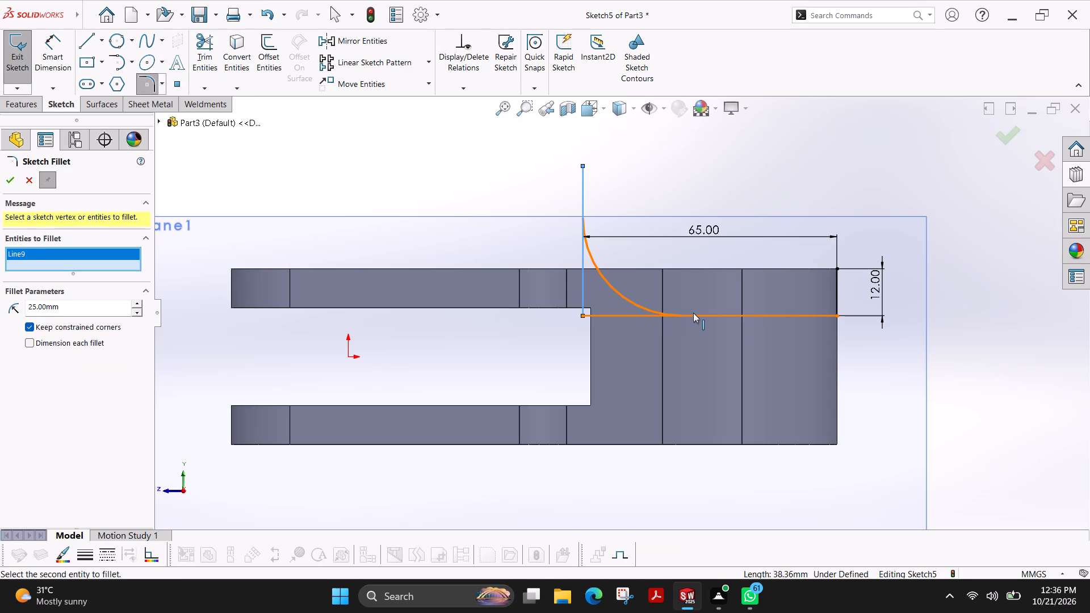
left_click(693, 313)
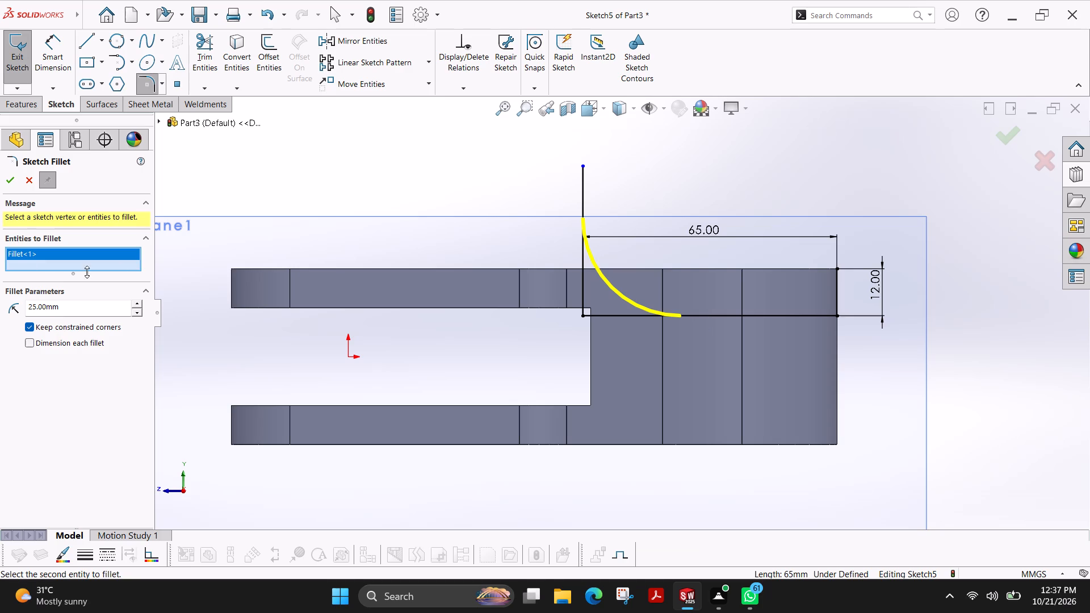
left_click(11, 183)
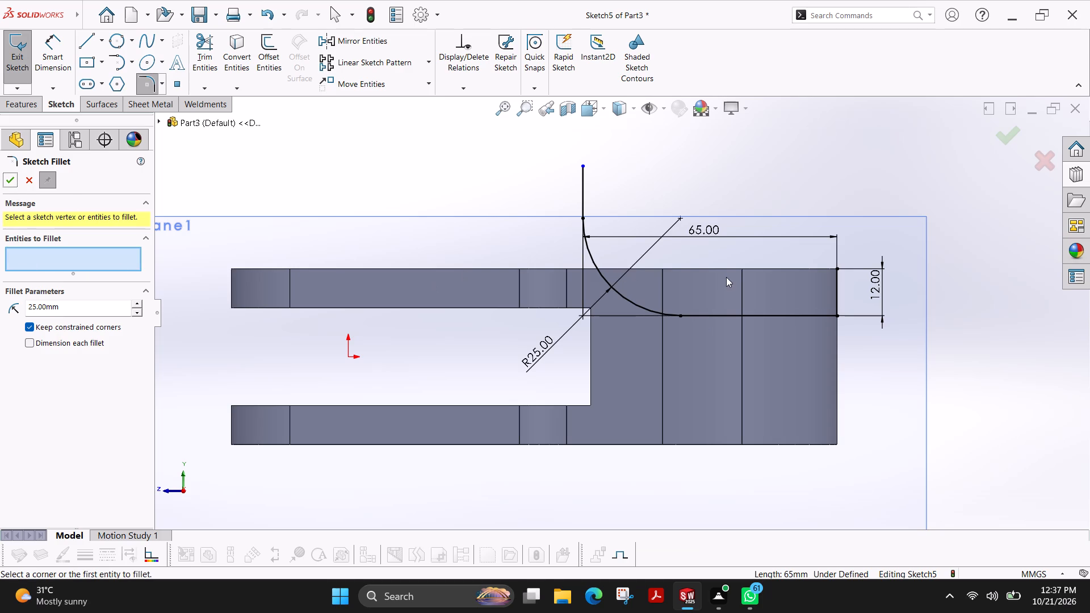
Draw a 45 mm vertical line across both arms, from the bracket's upper outer edge to its lower outer edge.
scroll(597, 271, "down", 7)
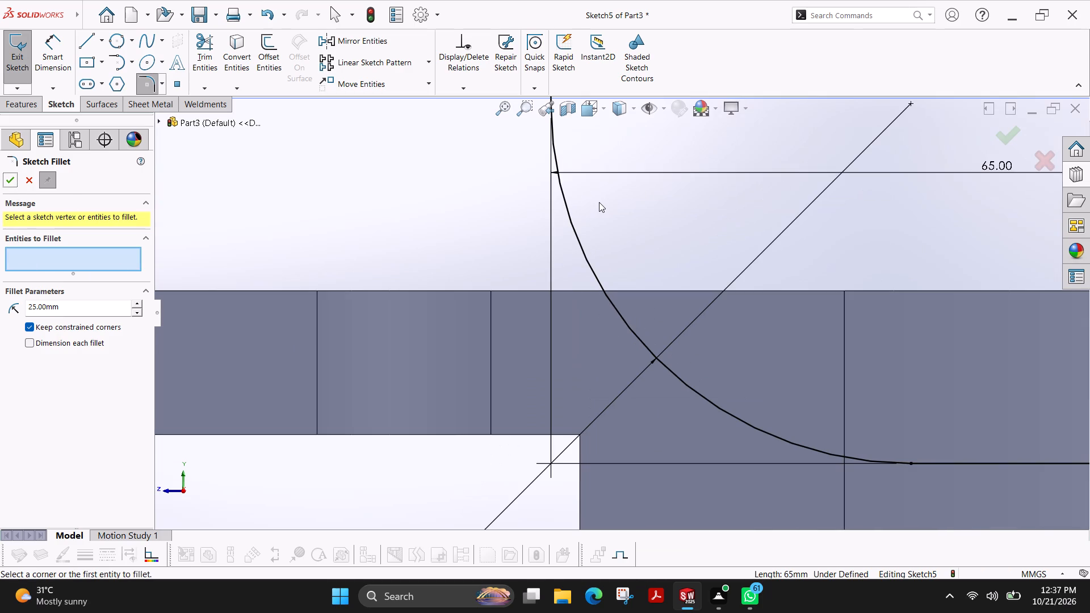
scroll(611, 204, "up", 5)
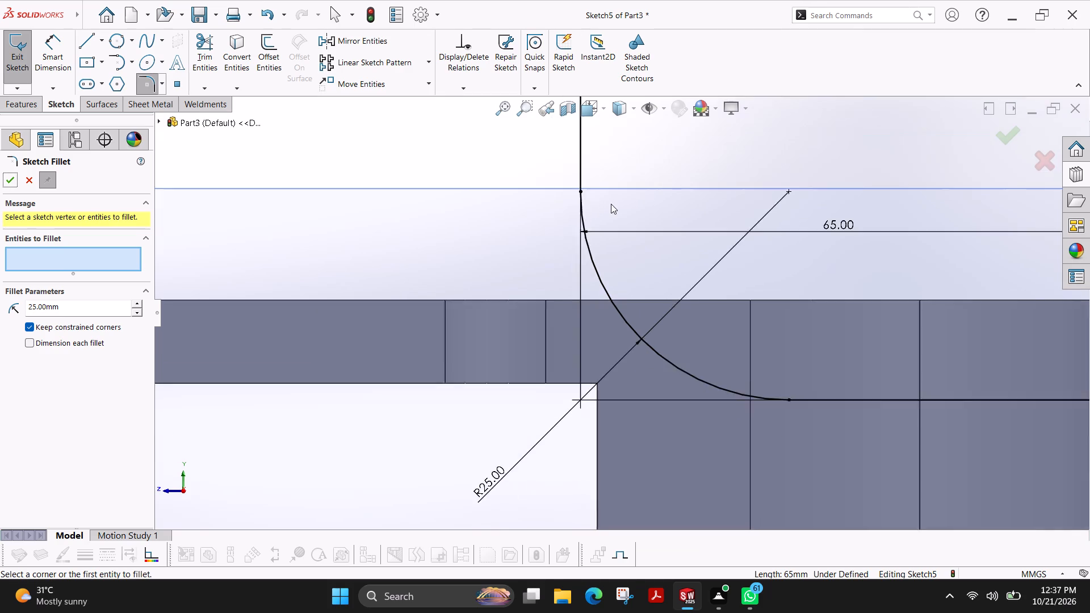
scroll(611, 204, "up", 4)
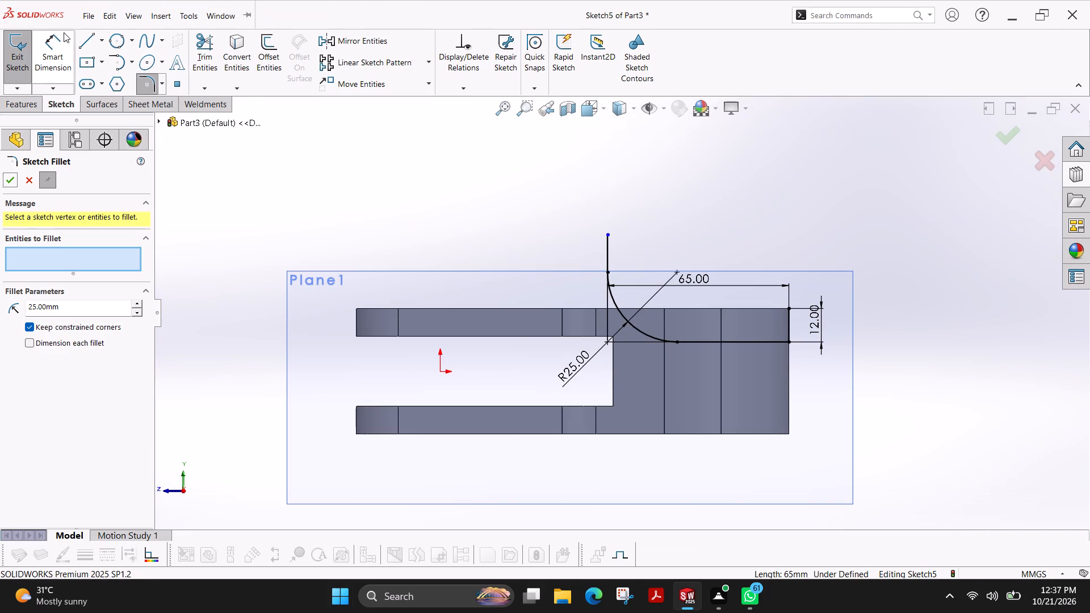
left_click(87, 38)
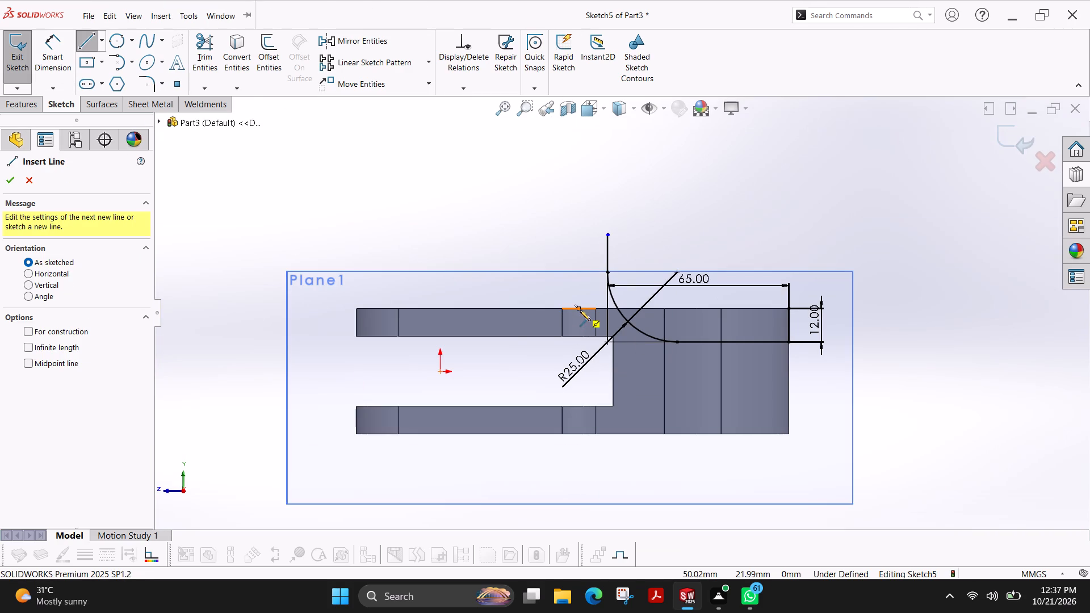
left_click(542, 309)
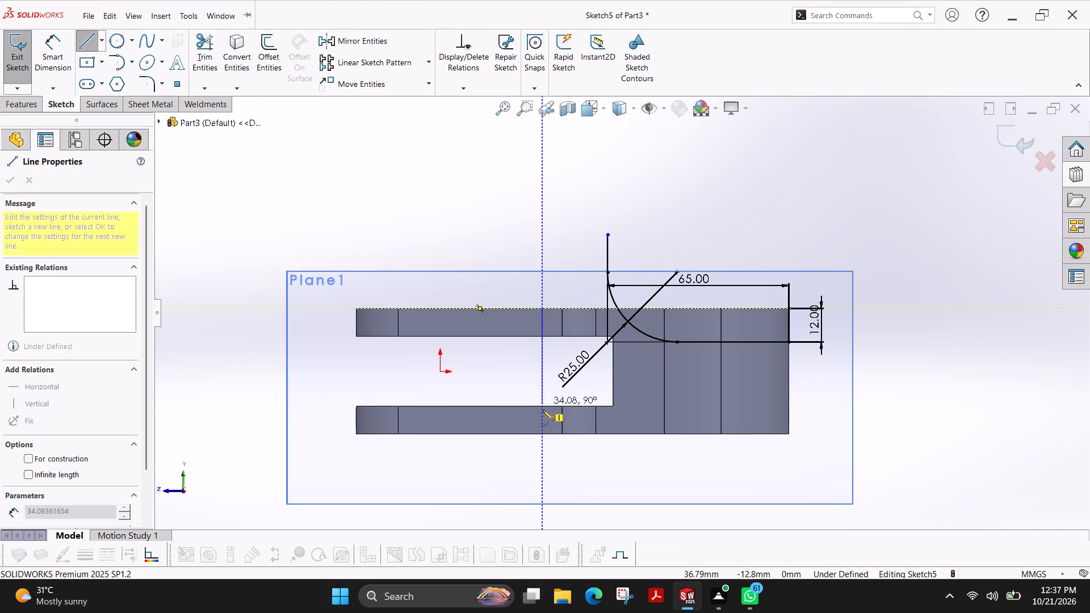
left_click(540, 435)
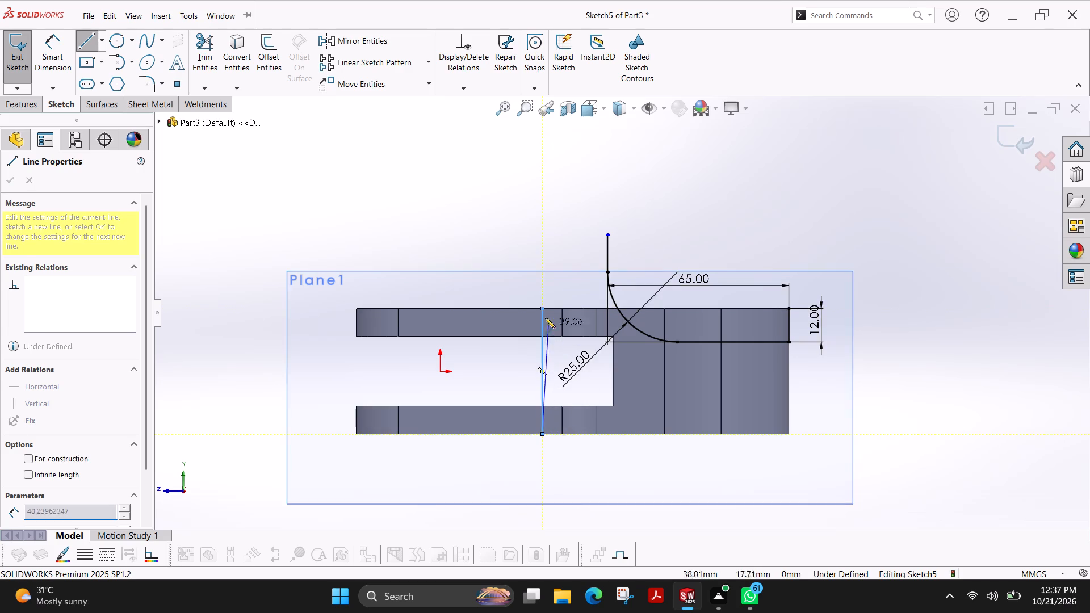
key("Escape")
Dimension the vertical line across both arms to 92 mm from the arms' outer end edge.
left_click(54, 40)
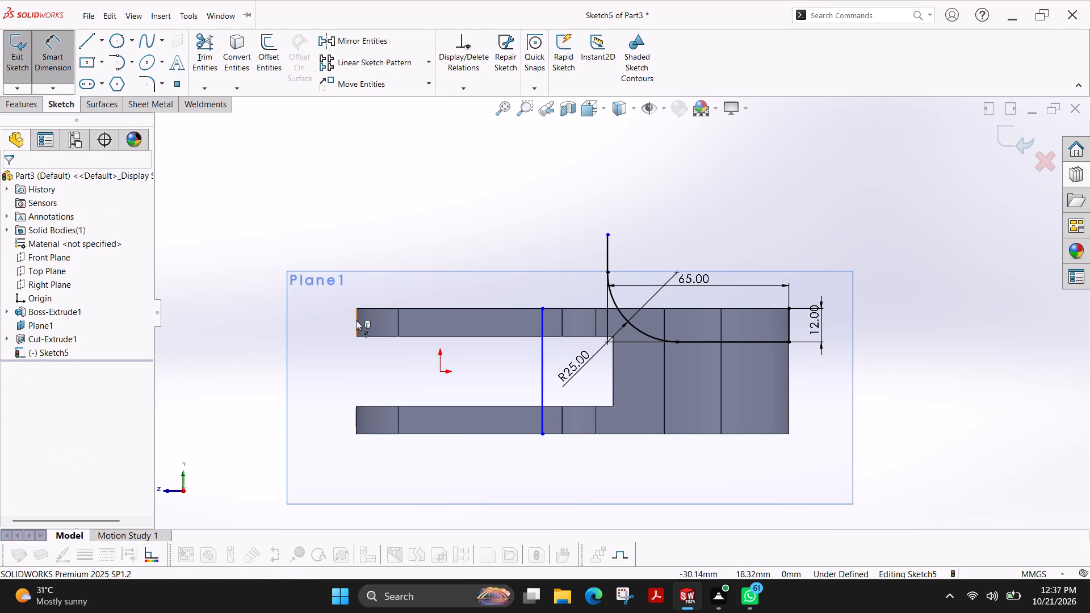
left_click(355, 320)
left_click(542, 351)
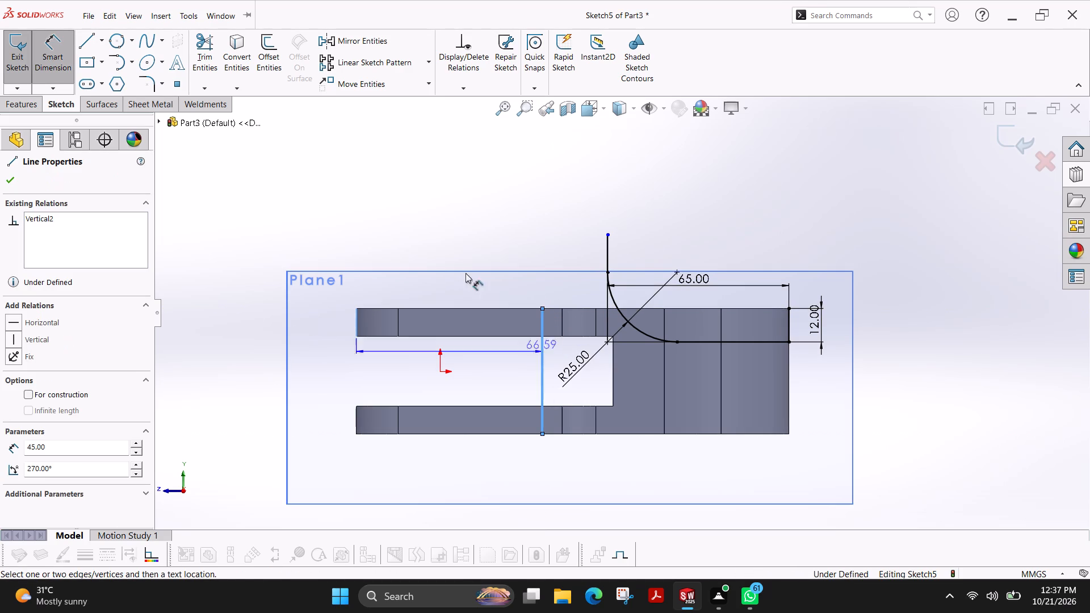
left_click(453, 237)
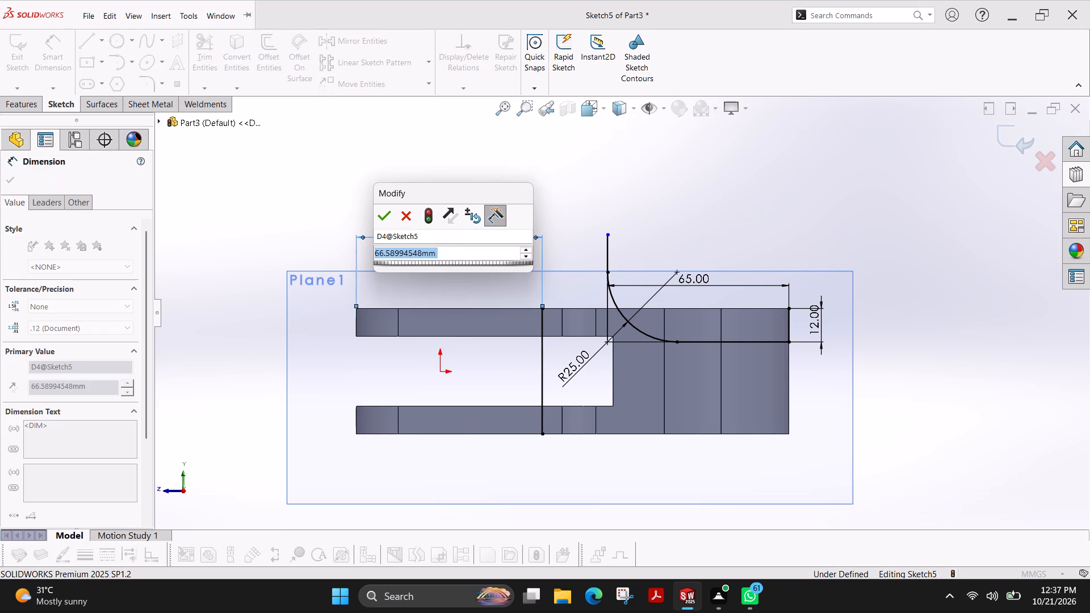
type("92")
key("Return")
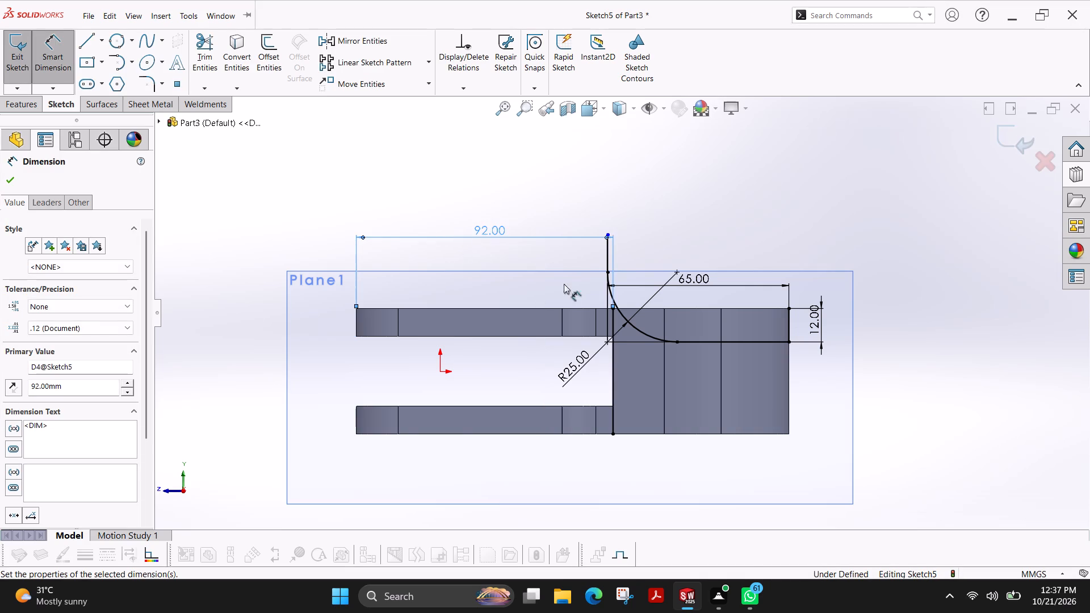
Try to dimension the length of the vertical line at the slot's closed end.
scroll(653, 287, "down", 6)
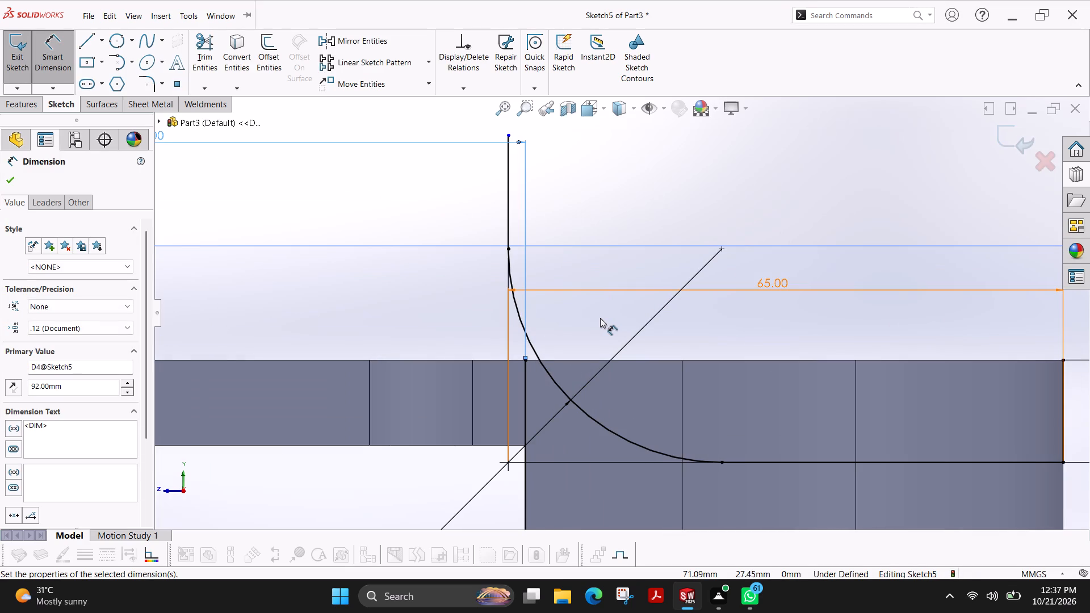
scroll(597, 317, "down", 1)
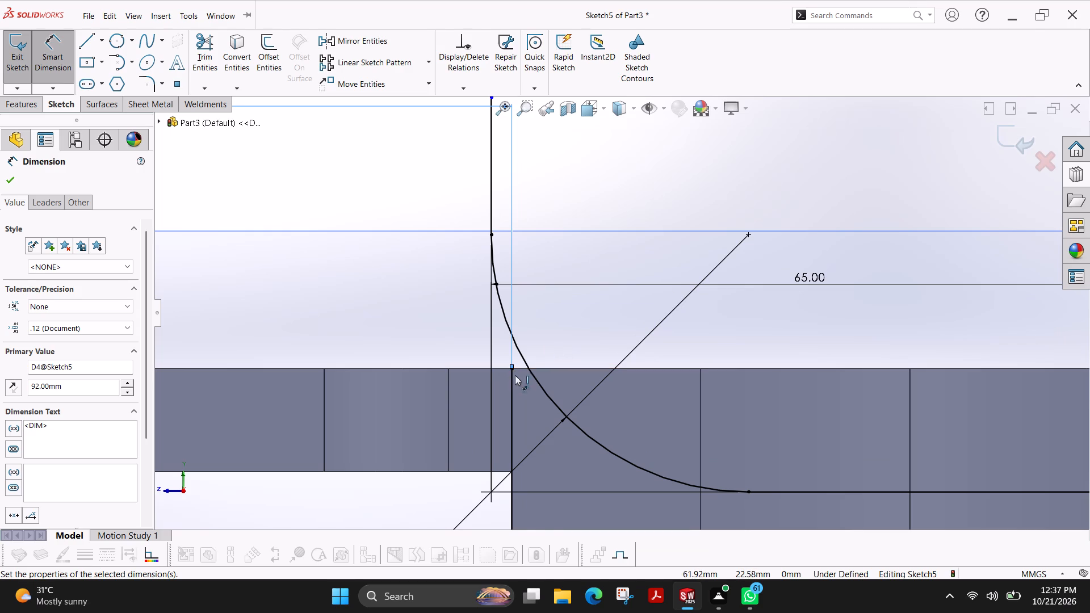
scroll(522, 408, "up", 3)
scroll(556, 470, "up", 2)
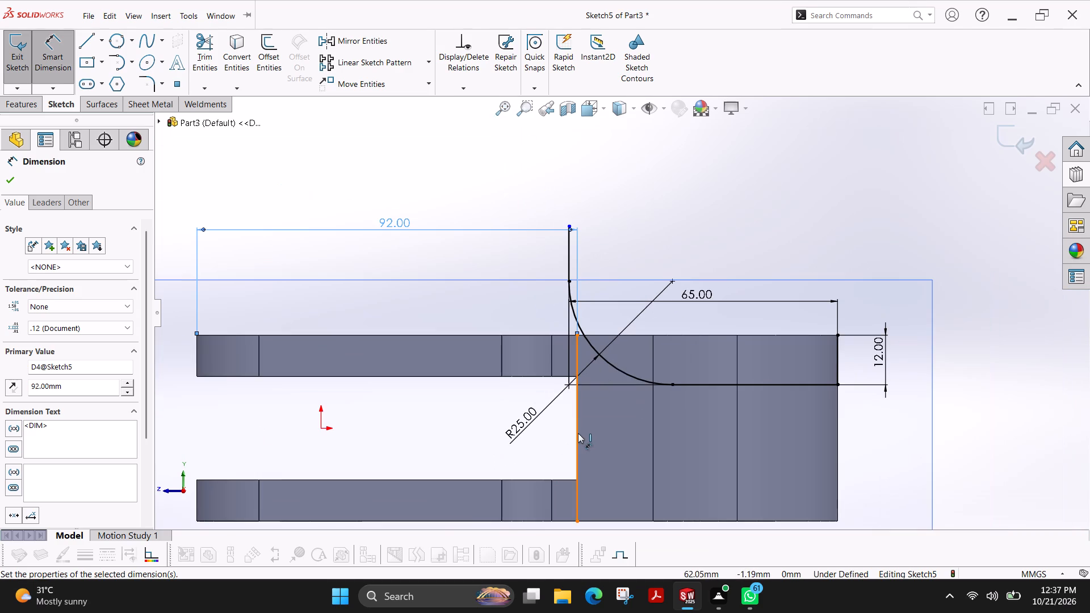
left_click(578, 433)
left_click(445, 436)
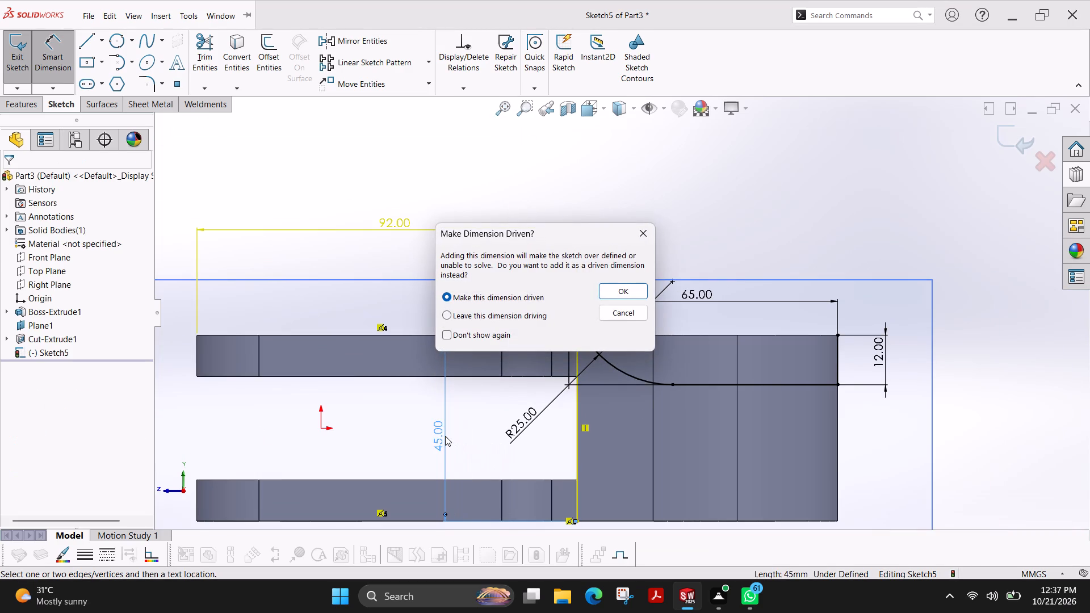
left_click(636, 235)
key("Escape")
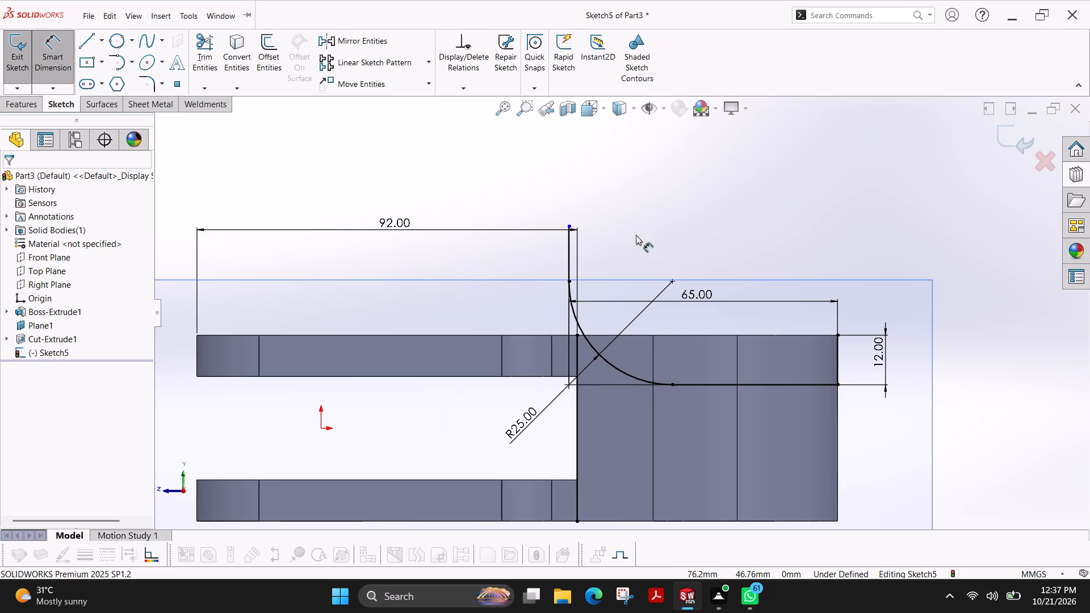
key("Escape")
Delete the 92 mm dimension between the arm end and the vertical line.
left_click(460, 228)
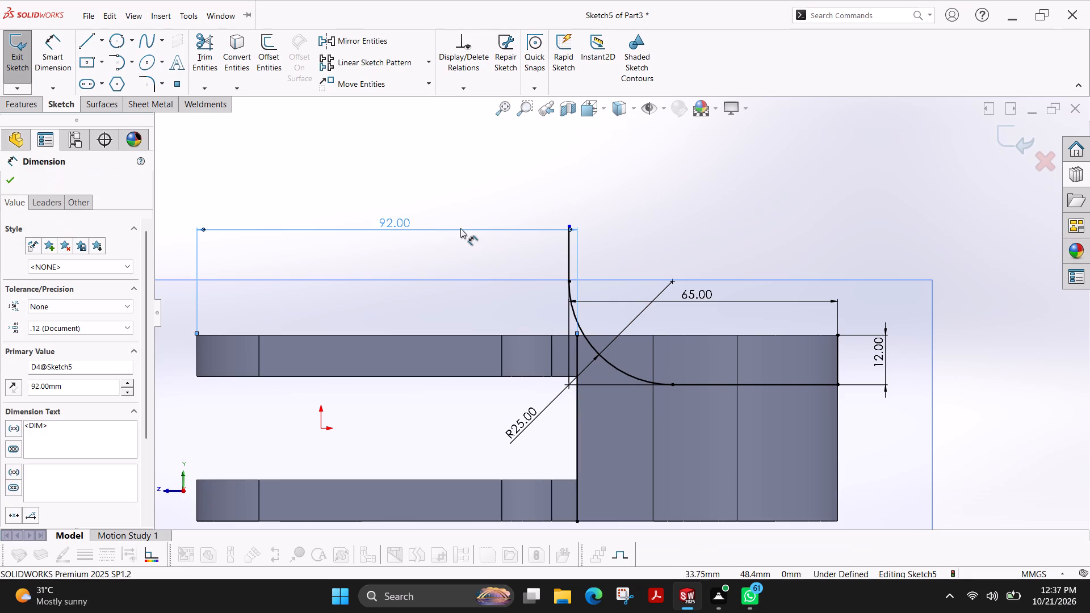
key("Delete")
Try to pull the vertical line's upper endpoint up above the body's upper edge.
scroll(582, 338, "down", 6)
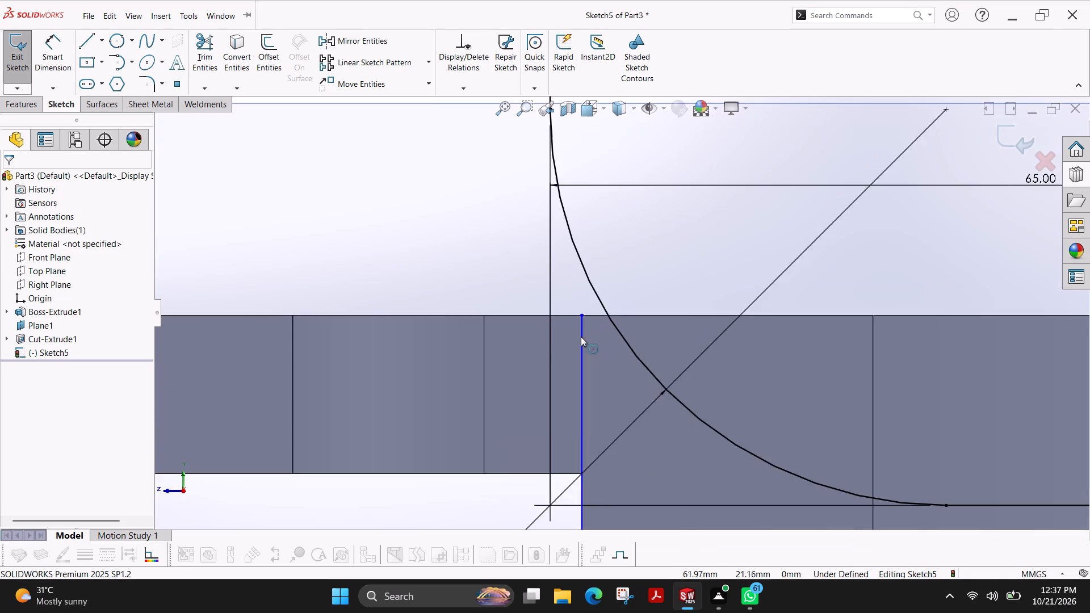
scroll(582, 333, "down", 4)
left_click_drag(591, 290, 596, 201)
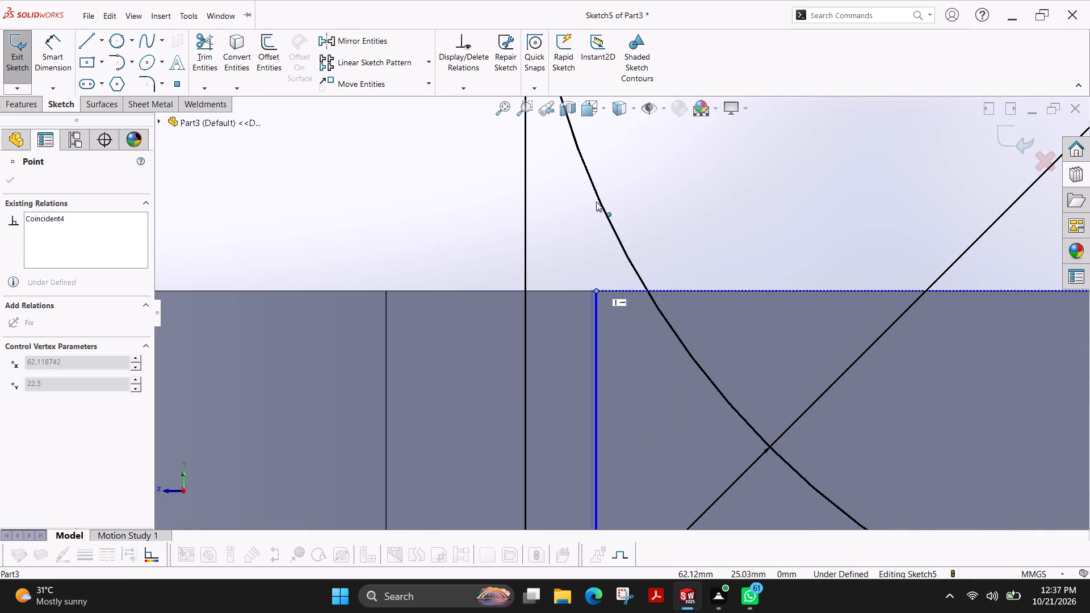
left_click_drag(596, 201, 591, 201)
Undo the recent sketch edits back through the drawing of the 45 mm vertical line across both arms.
key("Escape")
key("ctrl+z")
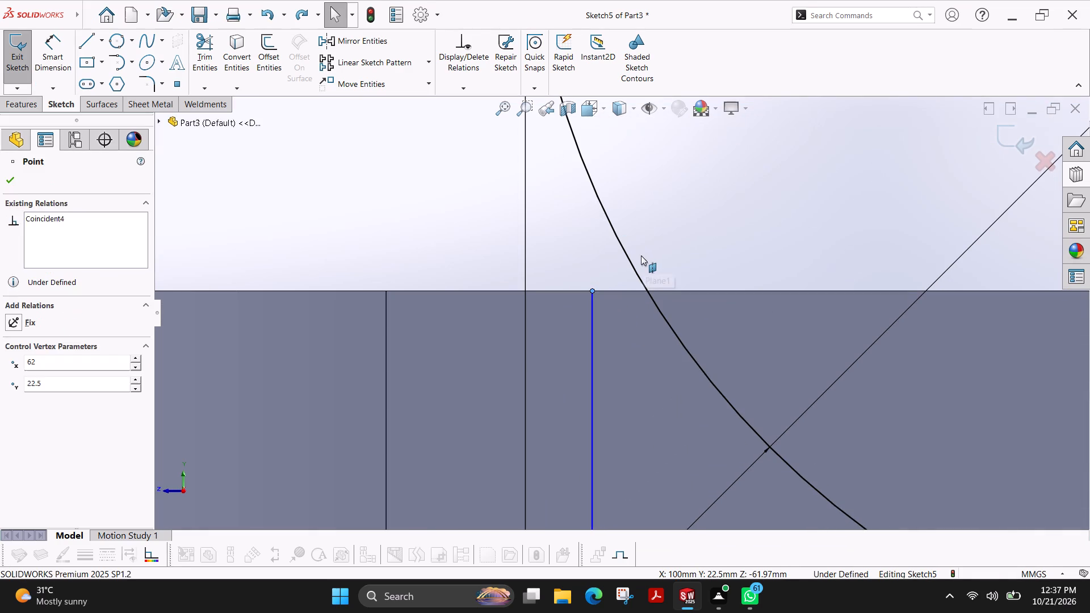
key("ctrl+z")
key("ctrl+z")
scroll(600, 295, "up", 10)
scroll(535, 333, "up", 3)
key("ctrl+z")
key("ctrl+z")
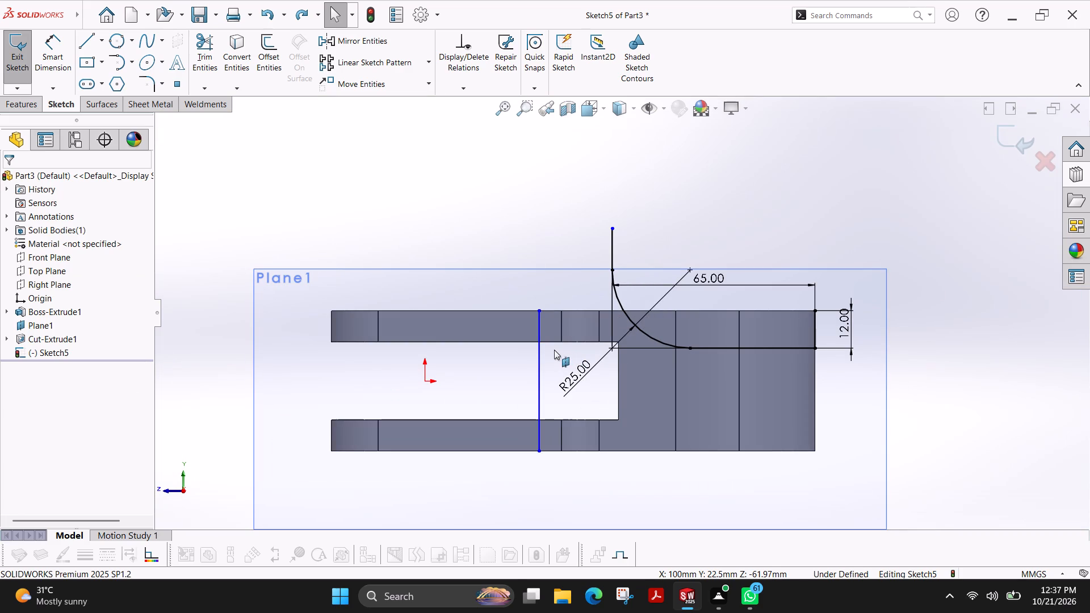
key("ctrl+z")
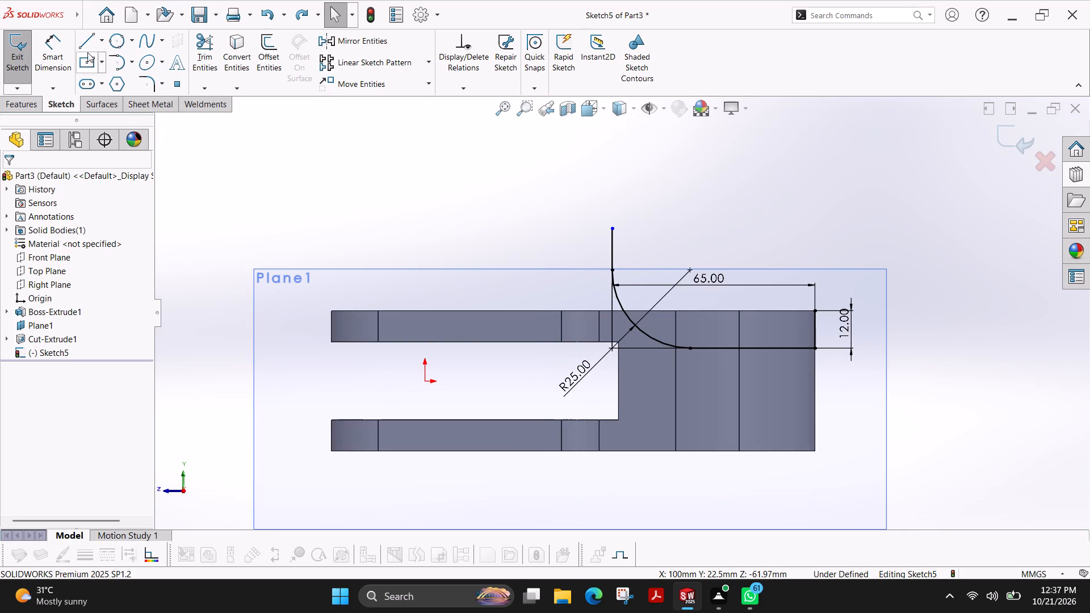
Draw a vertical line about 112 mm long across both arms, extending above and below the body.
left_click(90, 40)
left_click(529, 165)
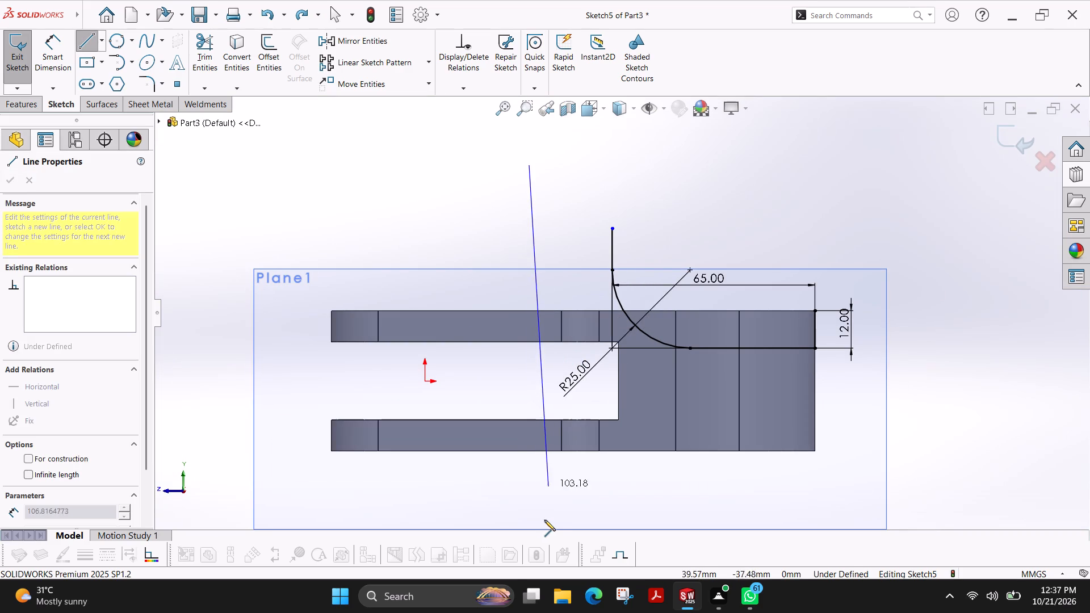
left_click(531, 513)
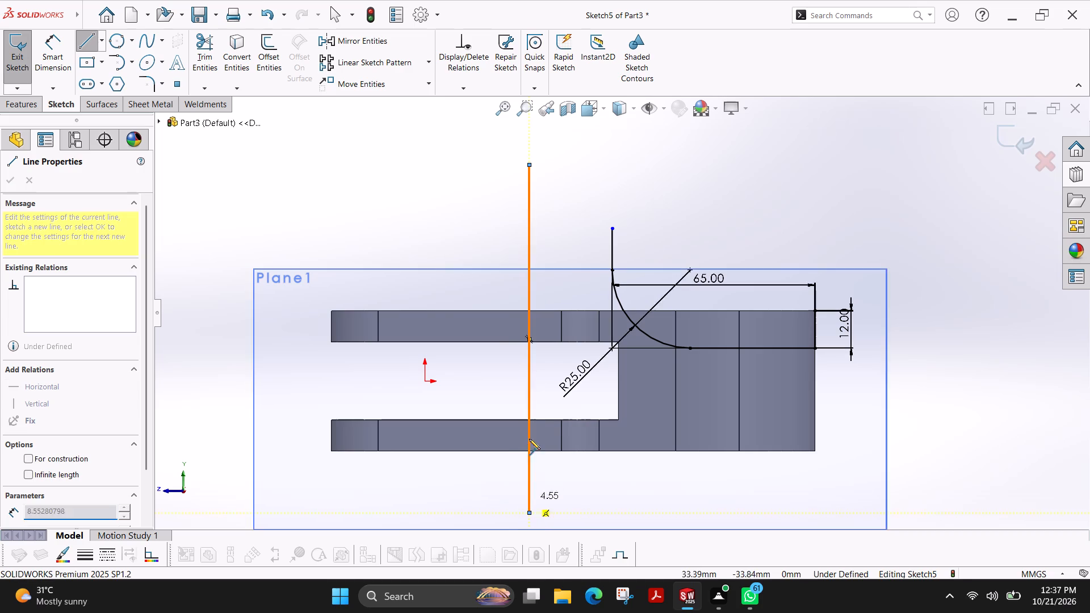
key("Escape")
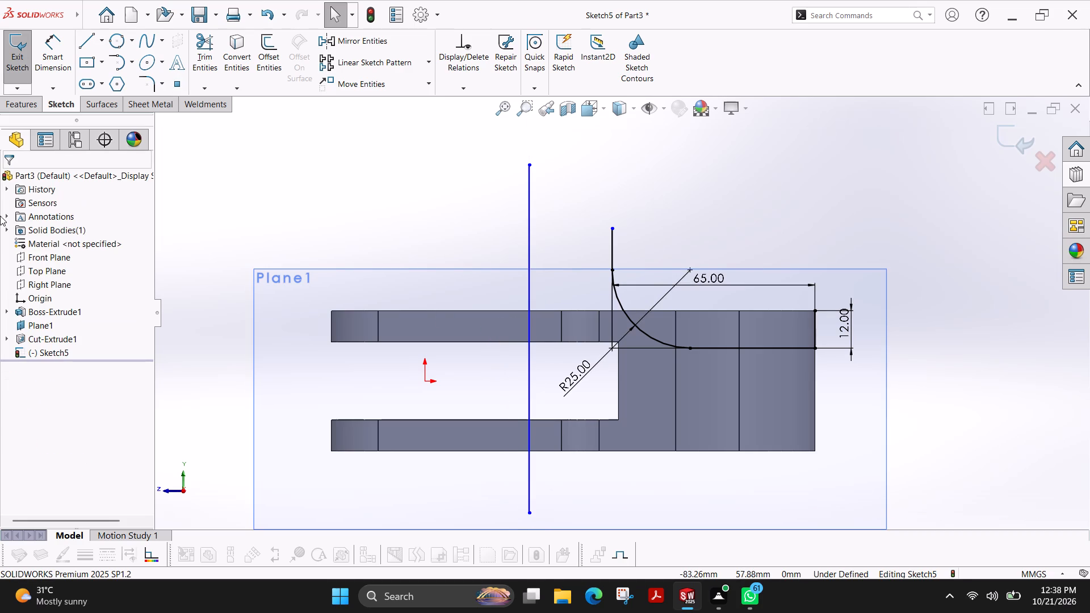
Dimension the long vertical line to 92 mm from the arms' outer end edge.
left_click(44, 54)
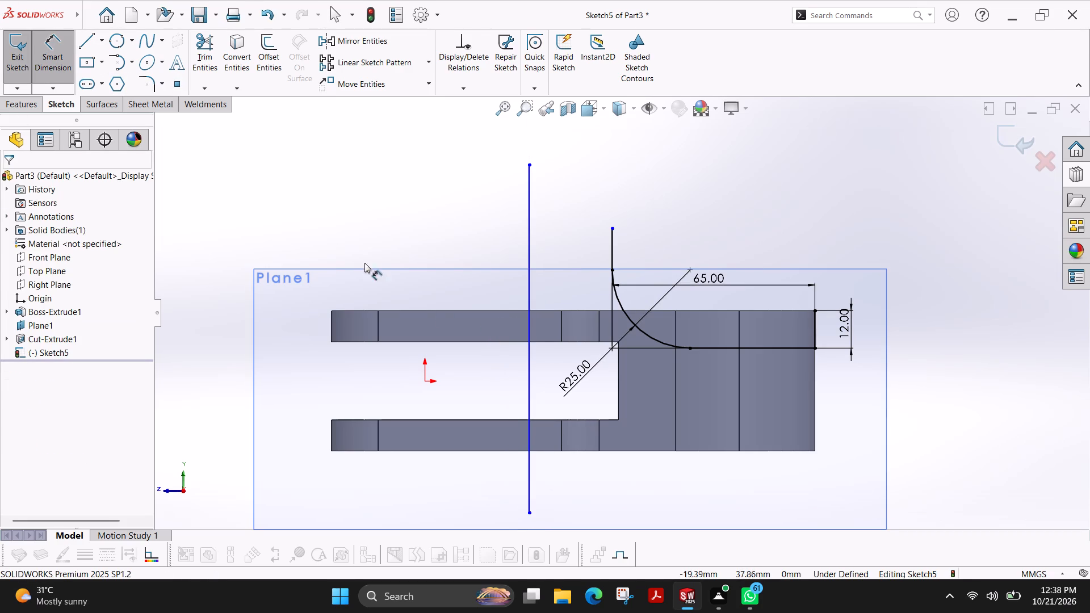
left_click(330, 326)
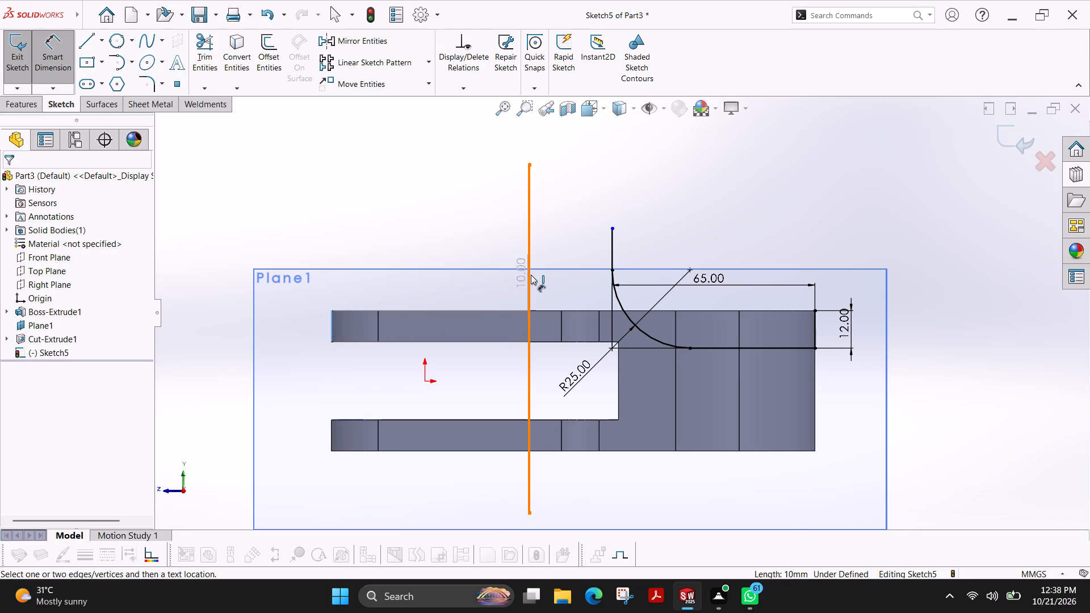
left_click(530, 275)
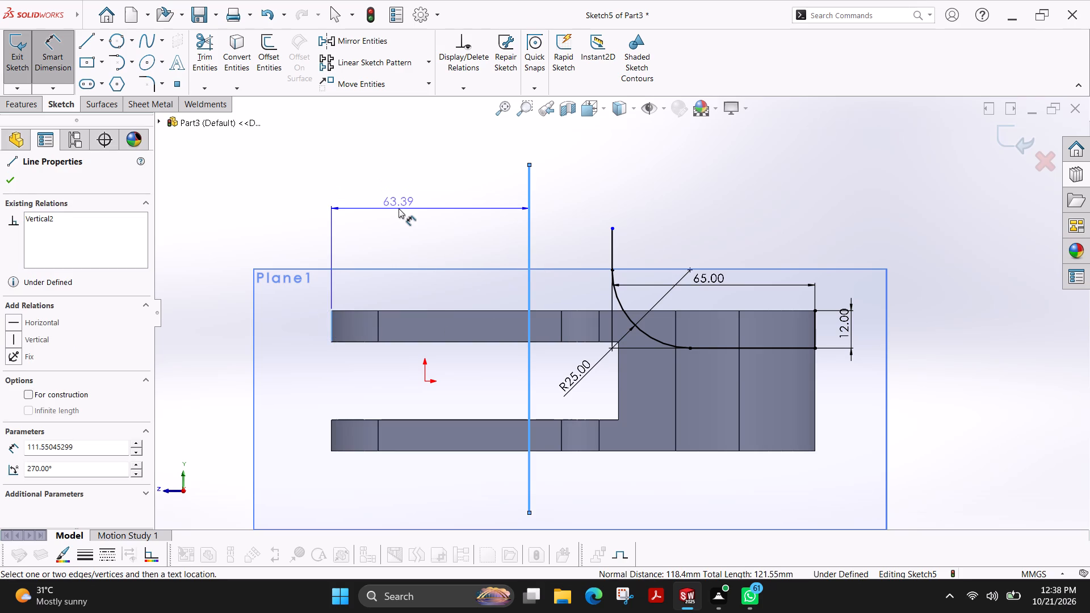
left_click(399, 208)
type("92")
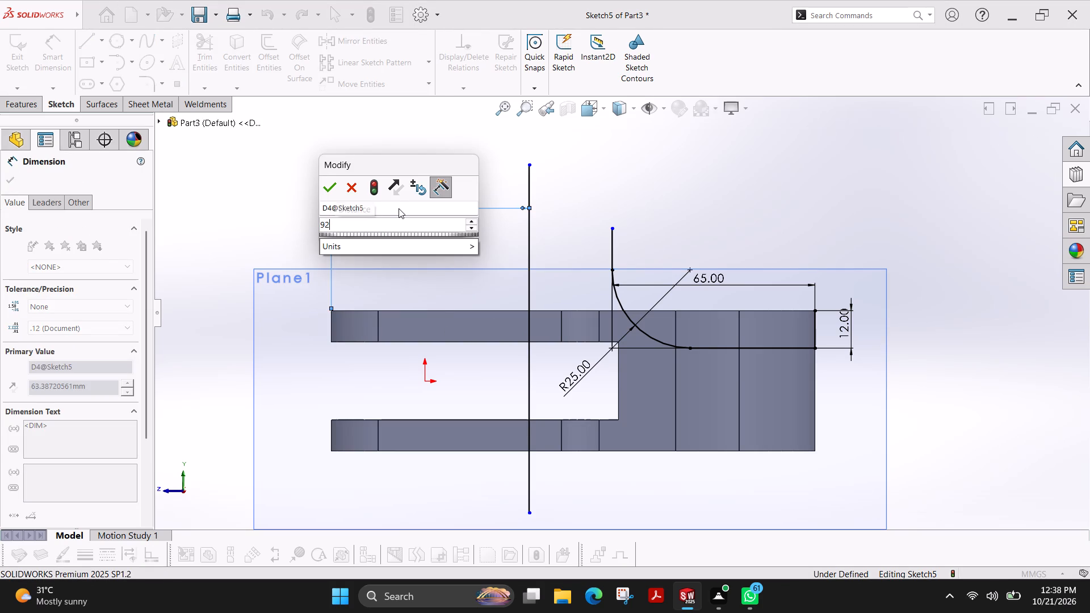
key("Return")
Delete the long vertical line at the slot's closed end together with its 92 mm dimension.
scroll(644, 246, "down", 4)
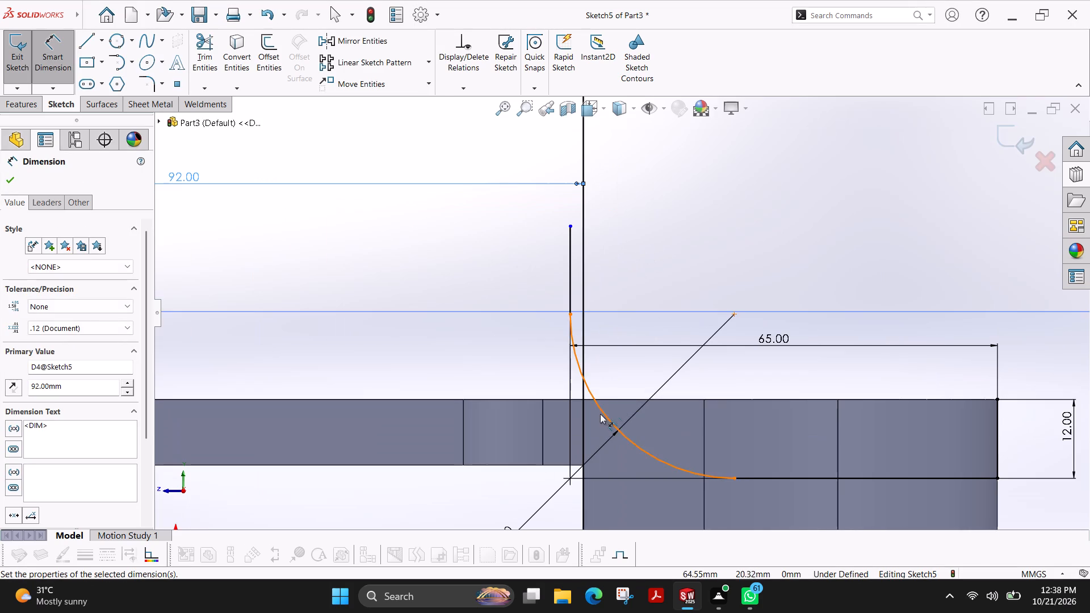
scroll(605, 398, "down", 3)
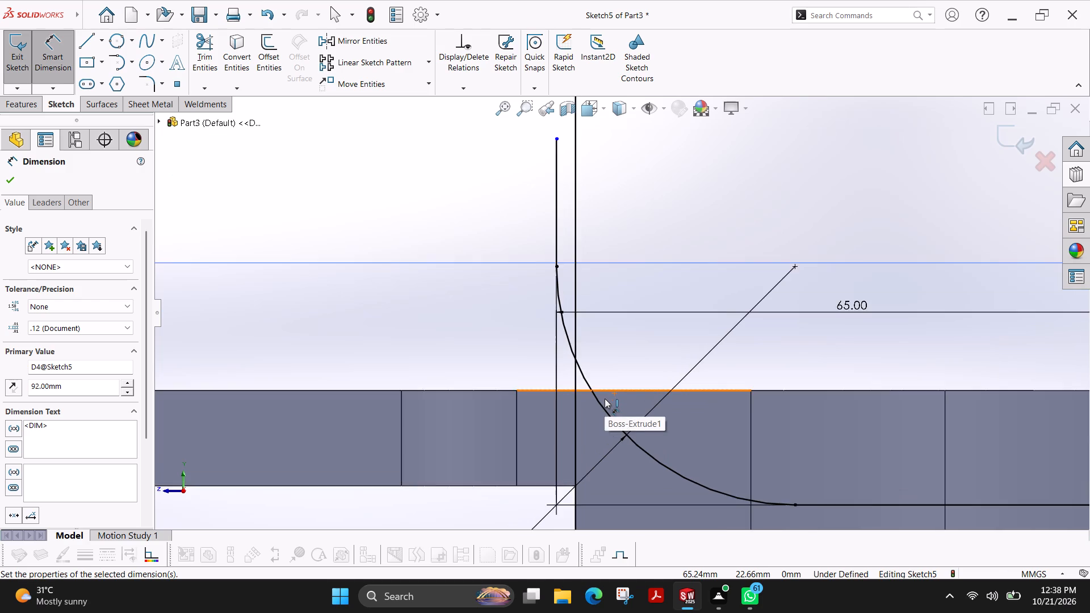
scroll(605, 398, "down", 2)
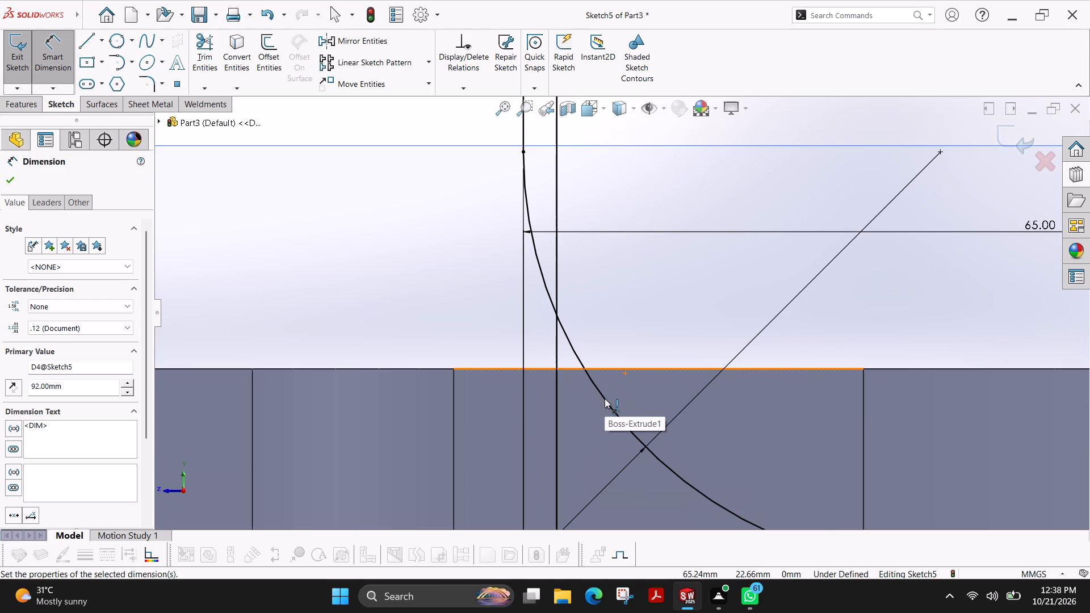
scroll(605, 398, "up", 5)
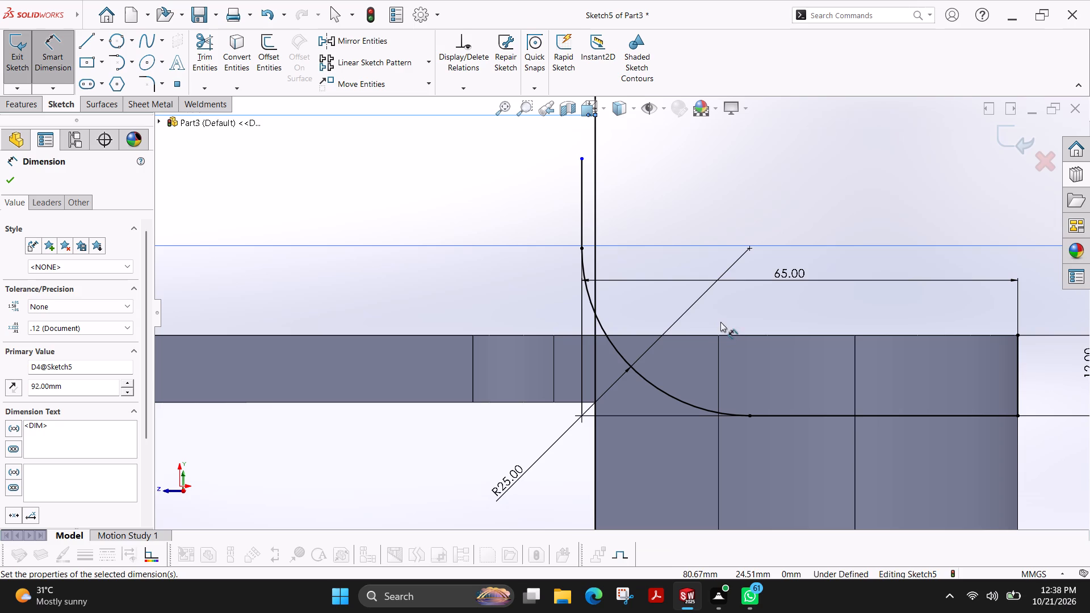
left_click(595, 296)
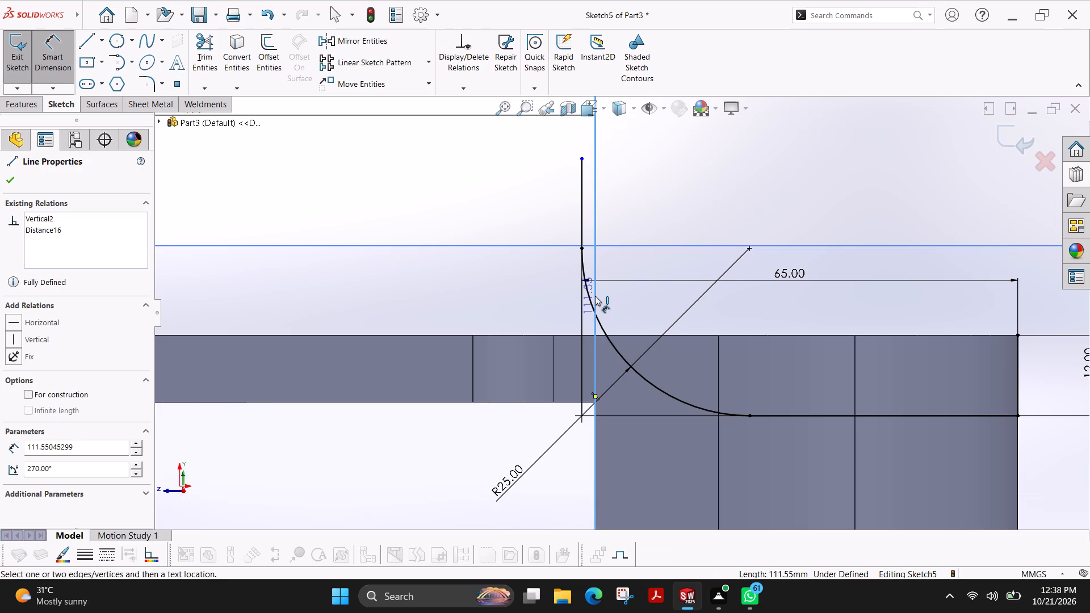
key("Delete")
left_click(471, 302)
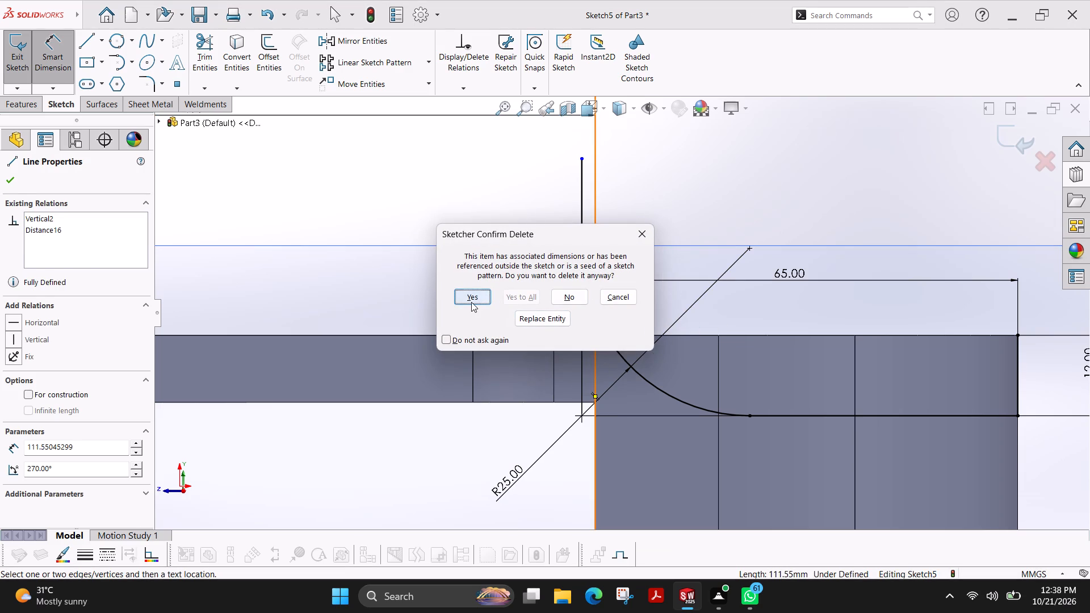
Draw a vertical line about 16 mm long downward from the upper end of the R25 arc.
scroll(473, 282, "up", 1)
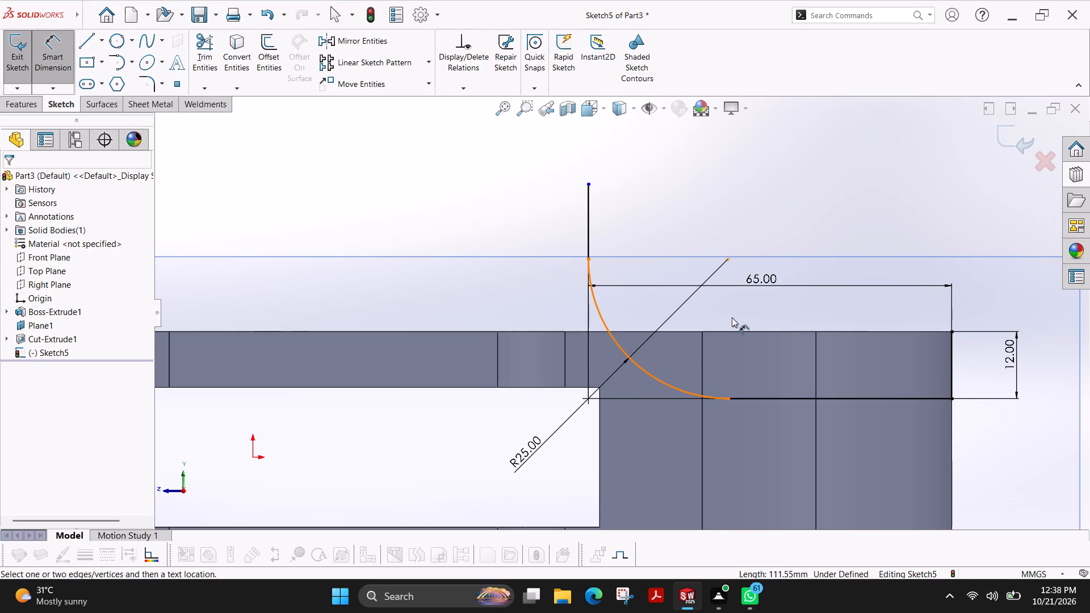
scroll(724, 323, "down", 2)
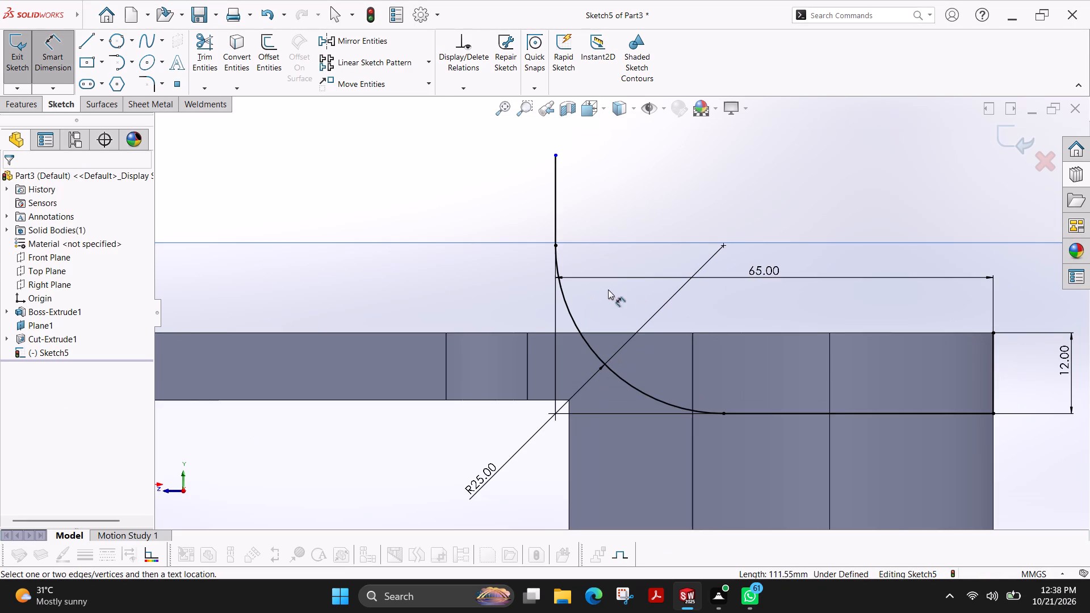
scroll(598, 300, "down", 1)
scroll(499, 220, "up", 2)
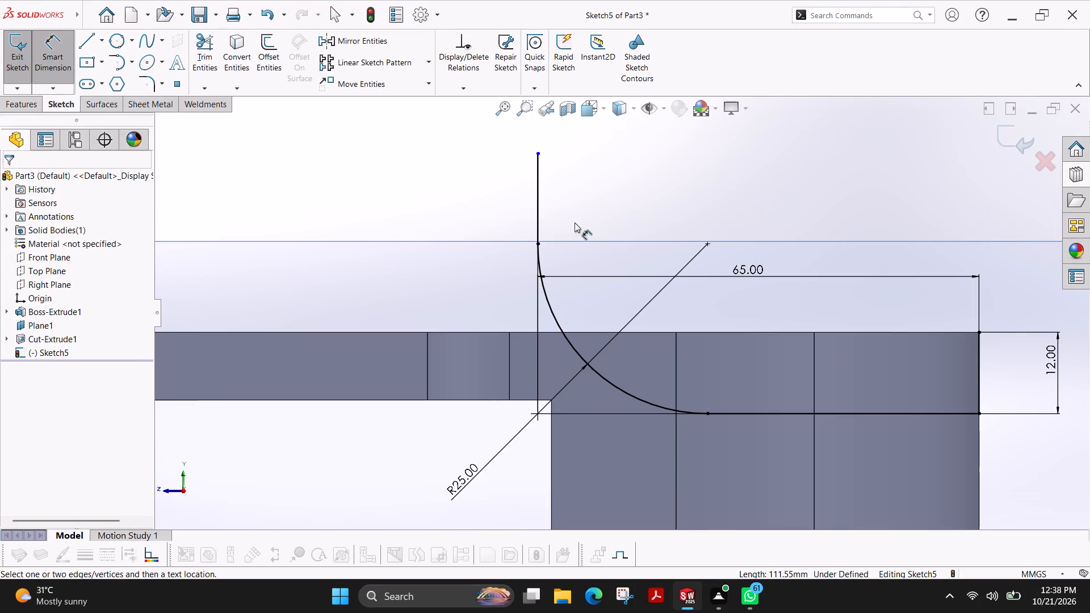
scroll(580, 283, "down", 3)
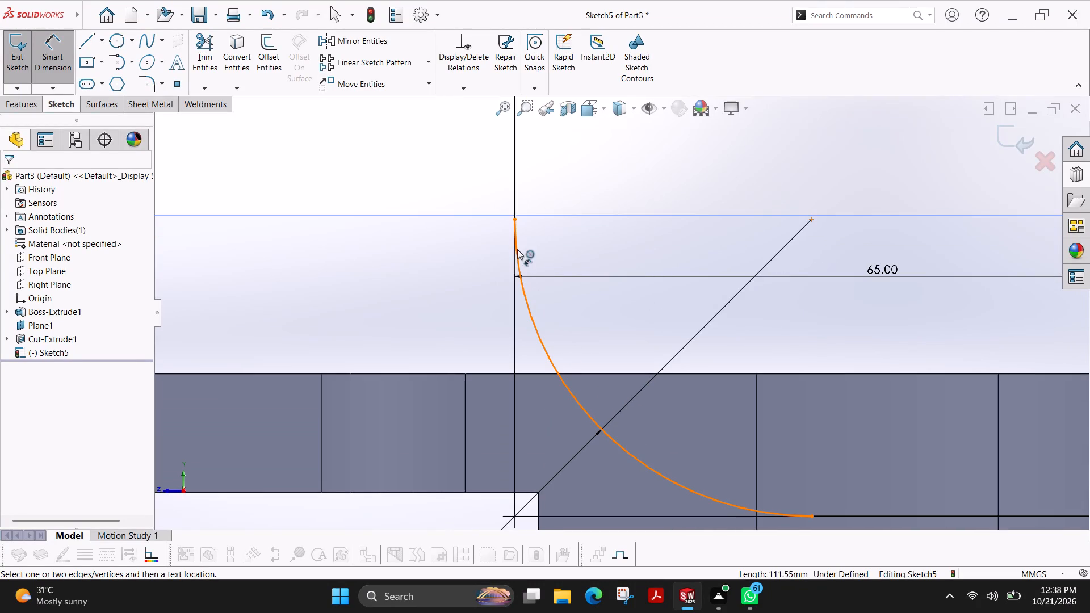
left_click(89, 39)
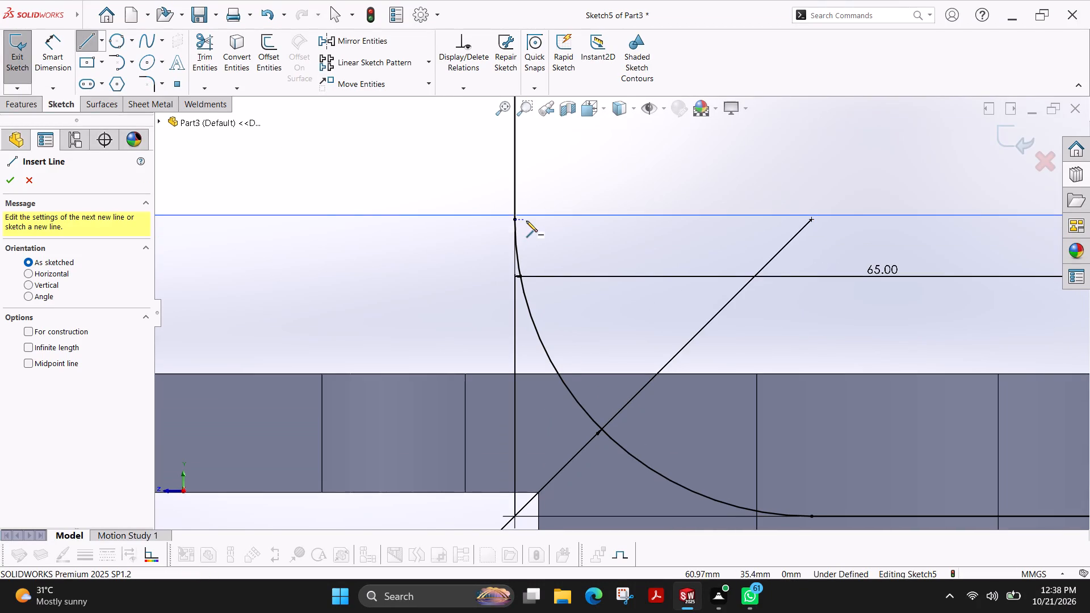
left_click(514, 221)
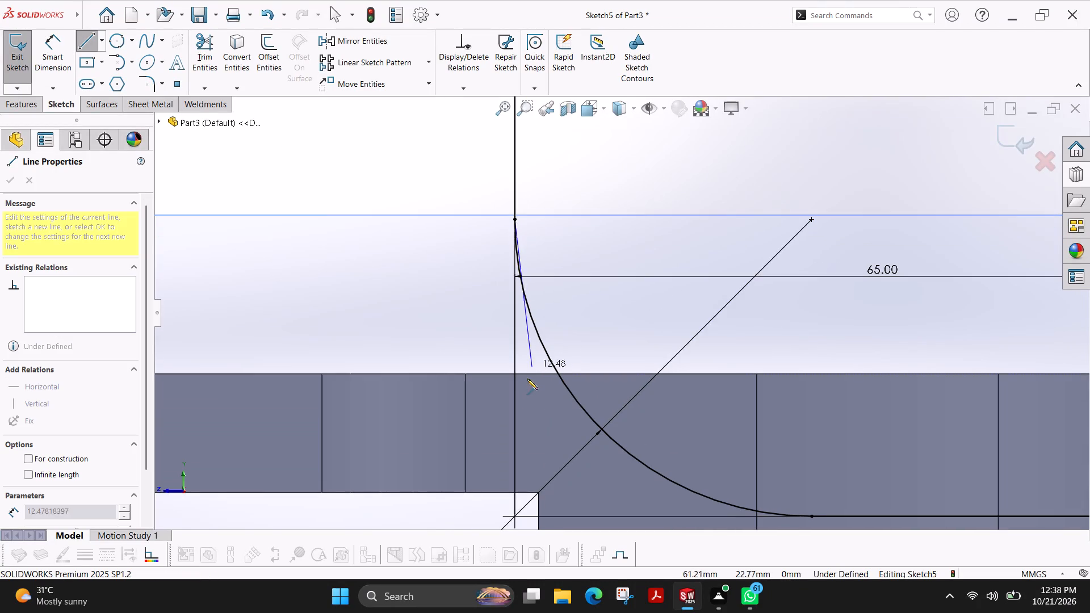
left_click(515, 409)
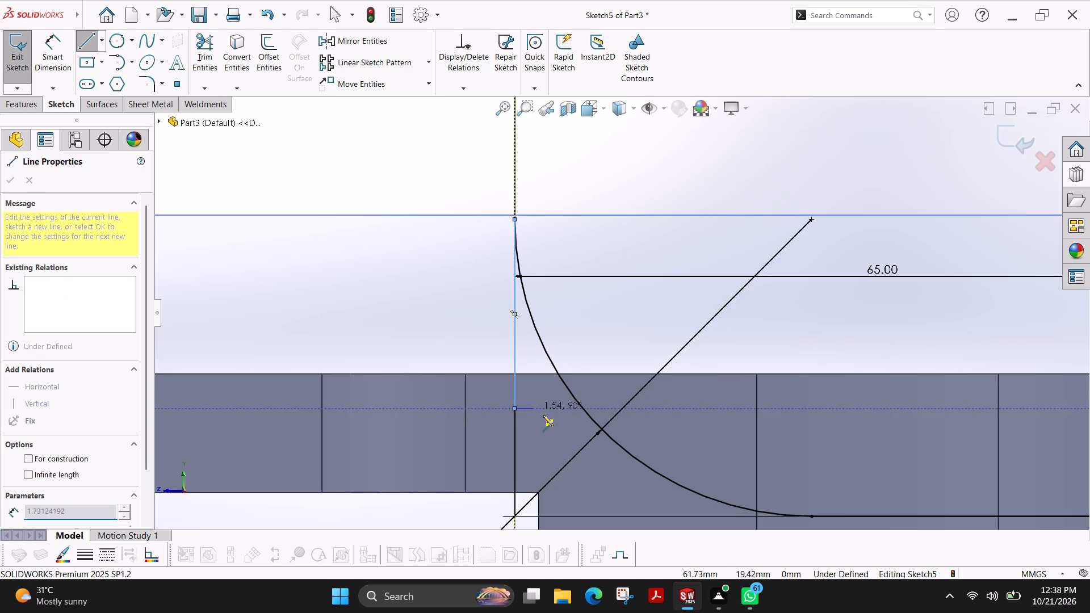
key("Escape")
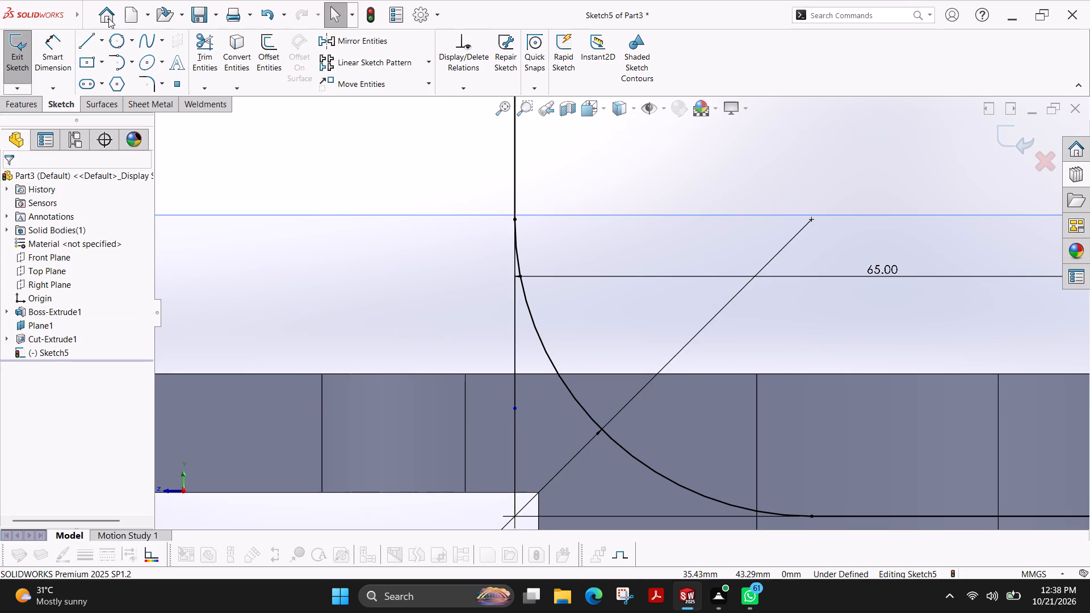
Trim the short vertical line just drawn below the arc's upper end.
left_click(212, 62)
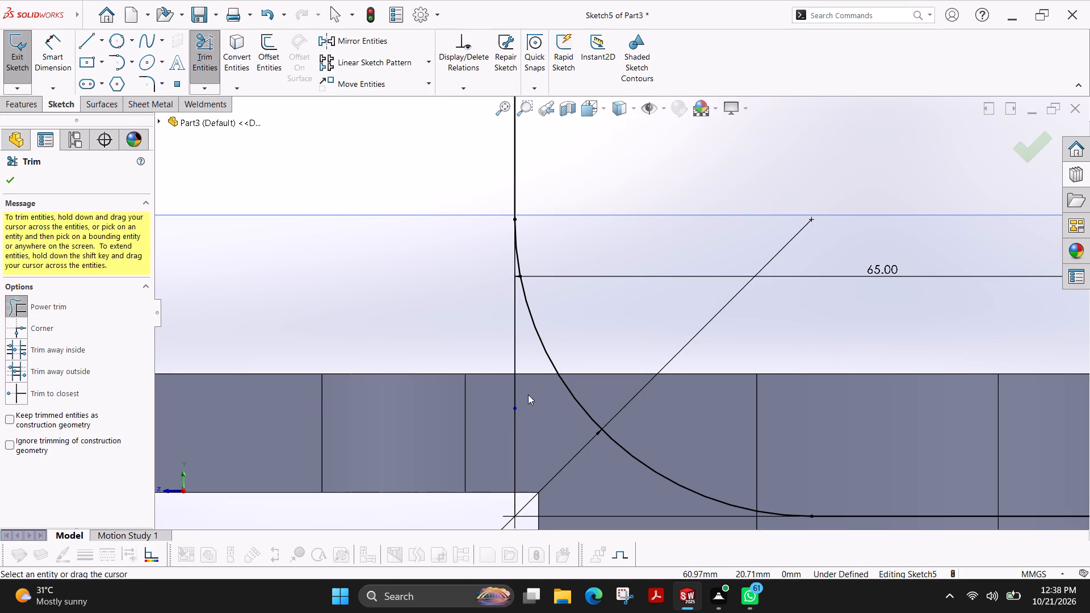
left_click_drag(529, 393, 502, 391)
Draw a horizontal line about 8 mm long on the arm's top edge, crossing the vertical through the arc's upper end.
left_click(86, 40)
left_click(441, 374)
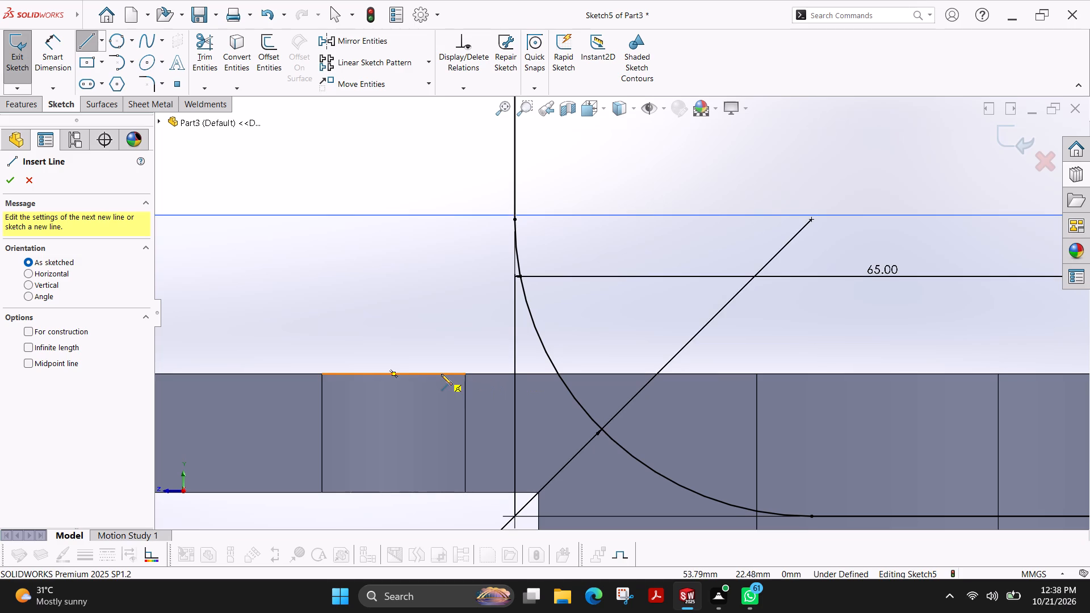
left_click(536, 374)
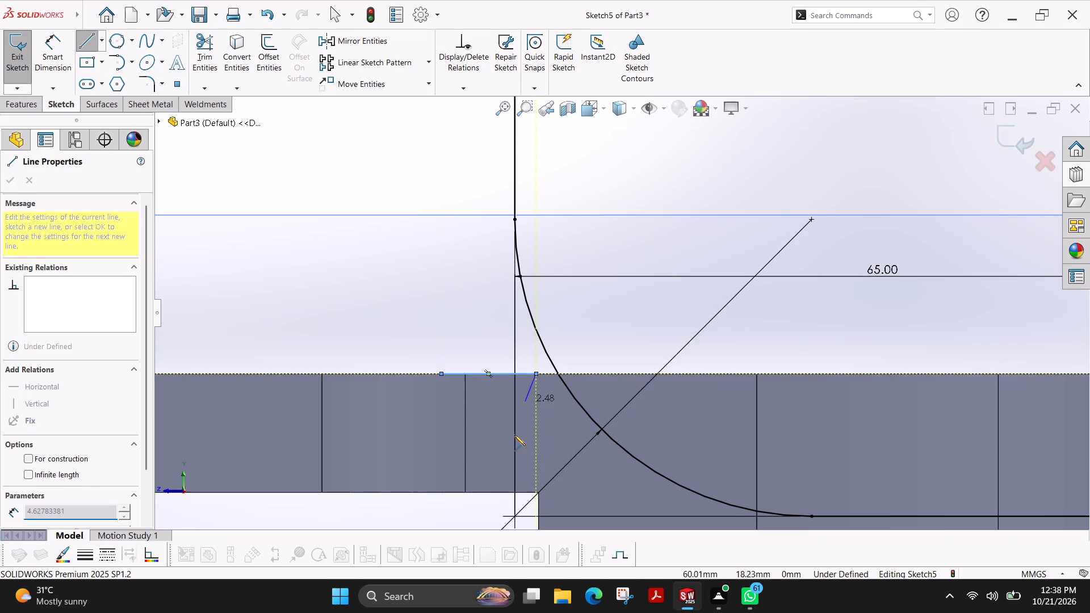
key("Escape")
Draw a vertical line about 16 mm long from the arc's upper end down past the short horizontal line.
left_click(94, 42)
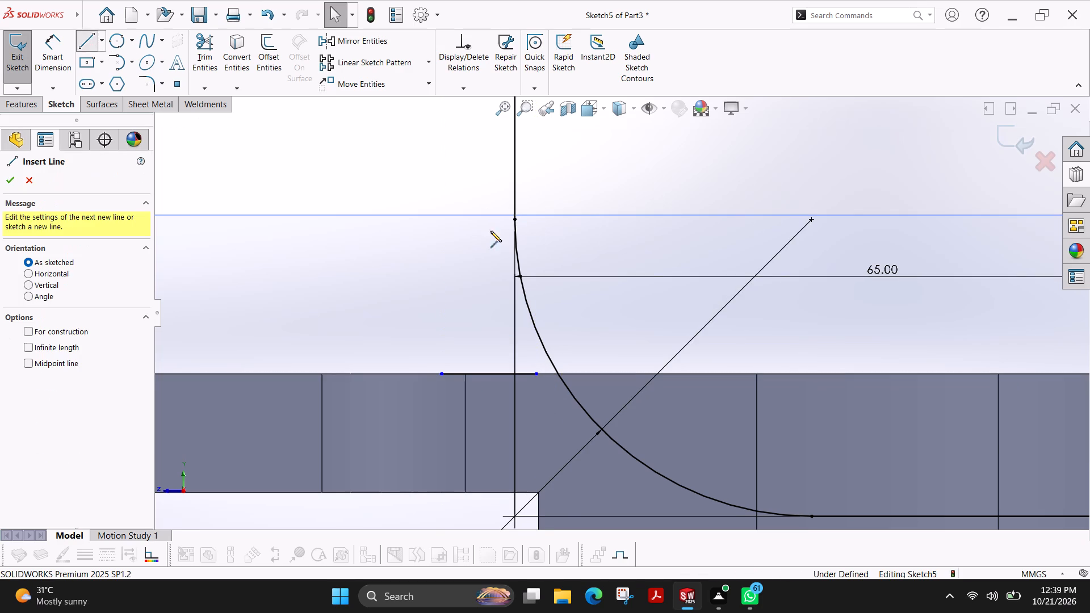
left_click(515, 219)
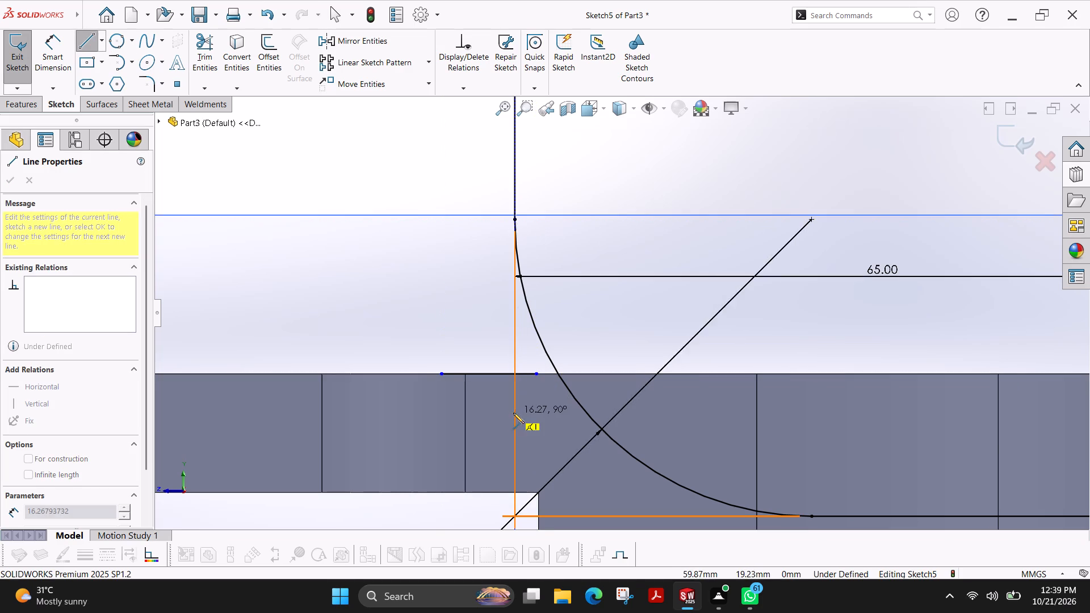
left_click(513, 413)
key("Escape")
Trim the ends of the short horizontal and vertical lines that extend beyond their intersection on the arm's top edge.
left_click(203, 61)
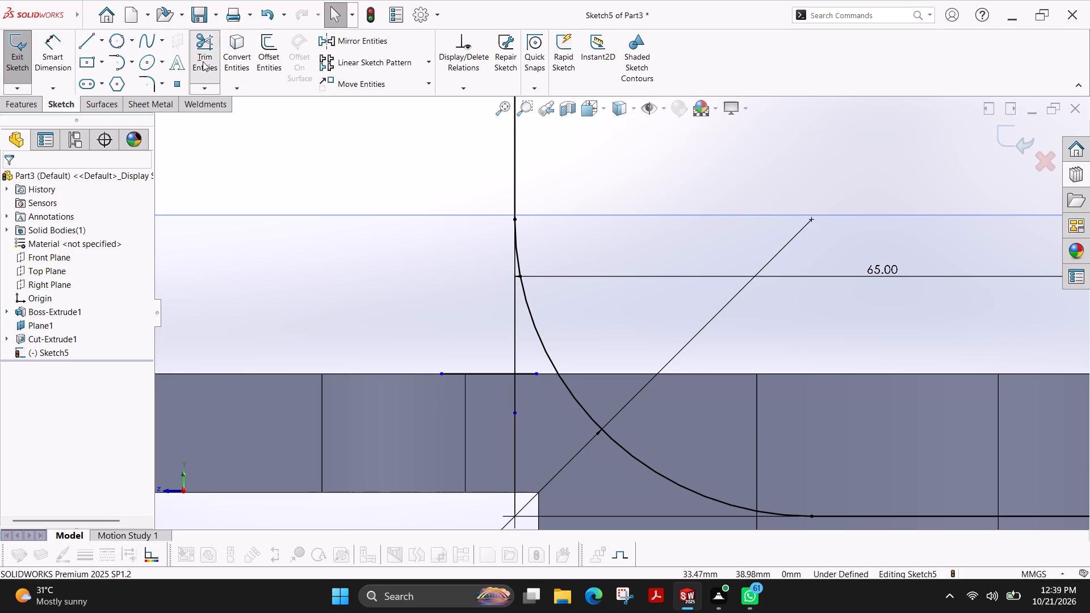
left_click_drag(529, 363, 494, 408)
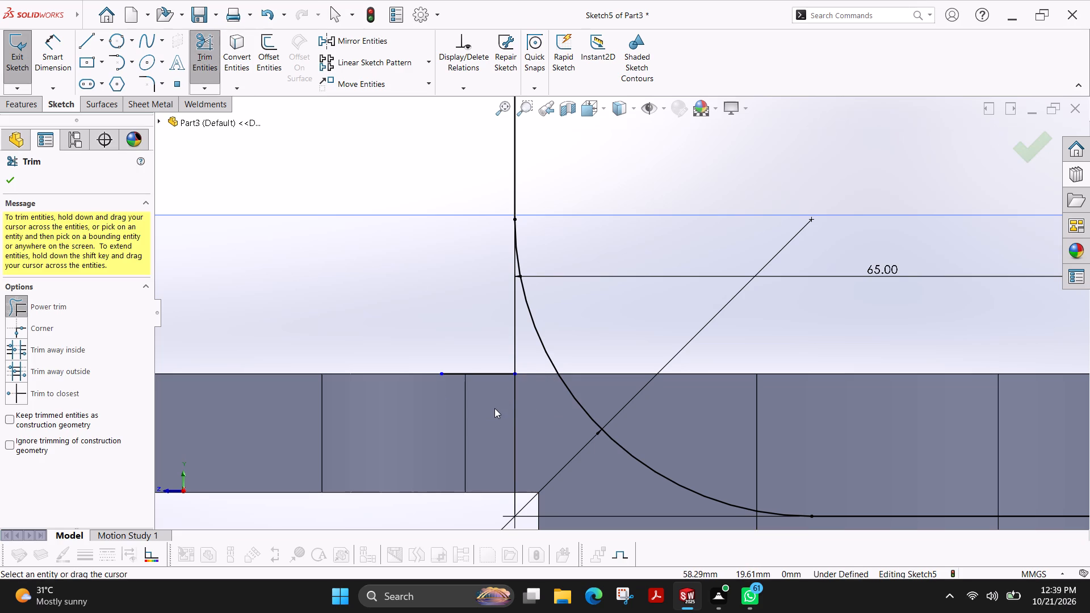
Draw a horizontal line about 6 mm long on the arm's top edge, crossing the R25 arc.
left_click(89, 51)
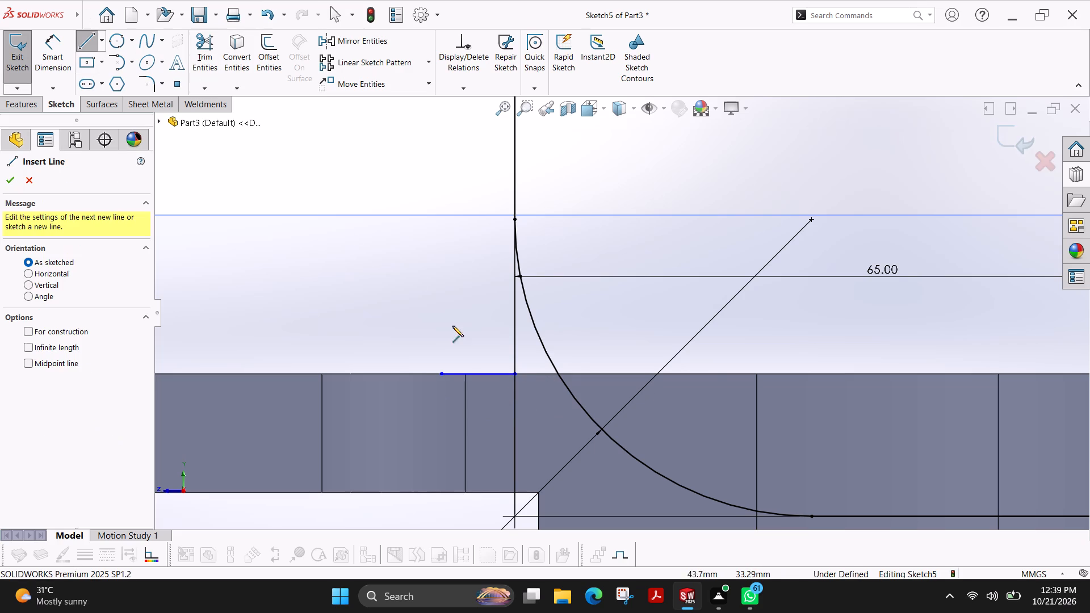
left_click(541, 373)
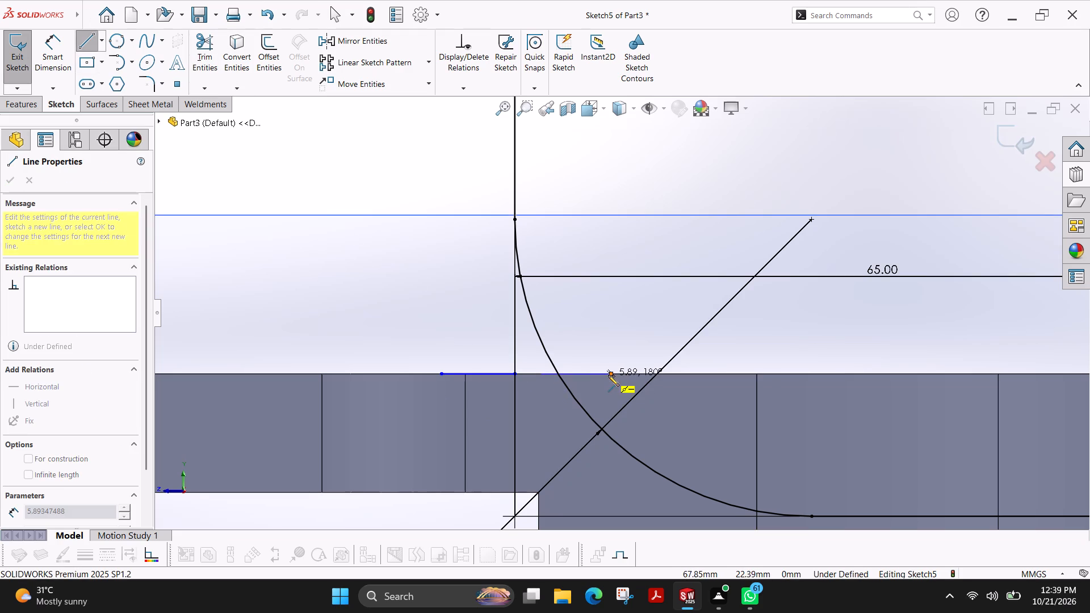
left_click(611, 375)
key("Escape")
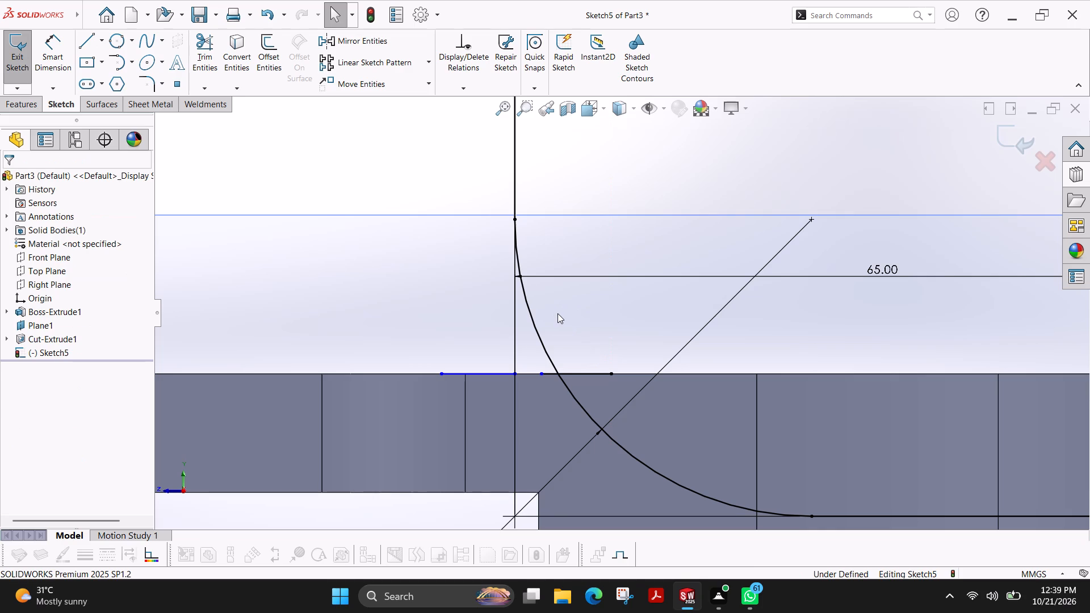
Trim the R25 arc above the arm's top edge and the short horizontal line's stub outside the arc.
left_click(201, 45)
left_click_drag(573, 316, 535, 318)
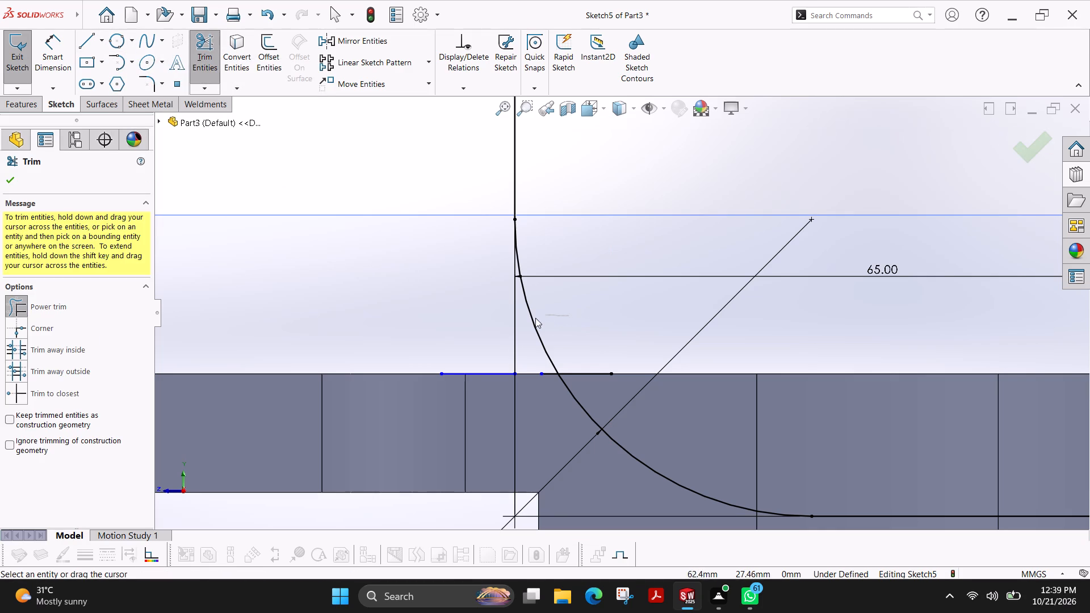
left_click_drag(535, 318, 529, 320)
left_click_drag(544, 345, 546, 372)
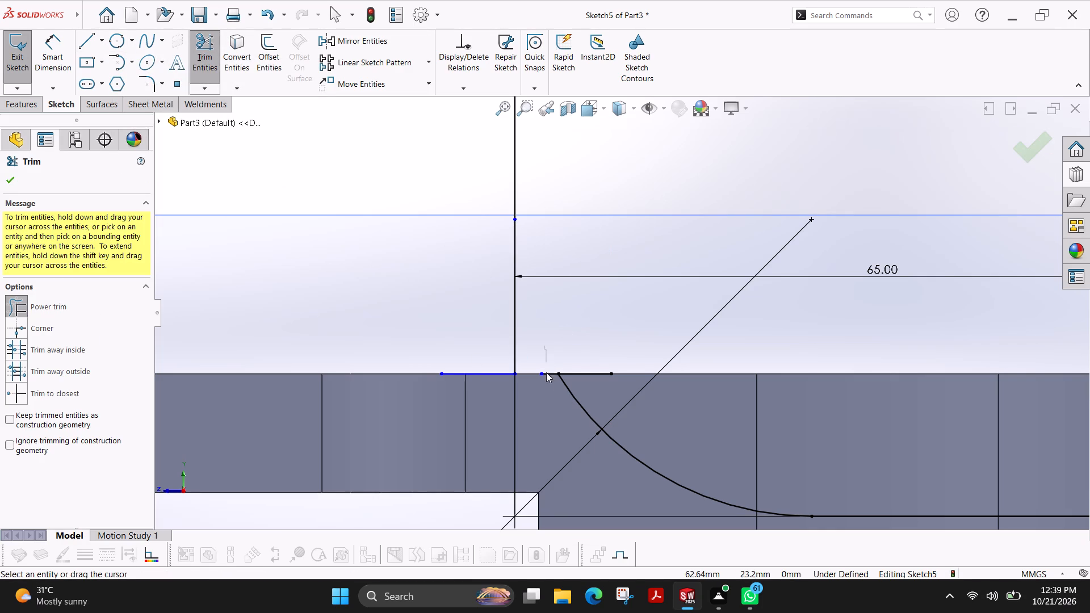
left_click_drag(546, 372, 547, 384)
scroll(667, 478, "up", 3)
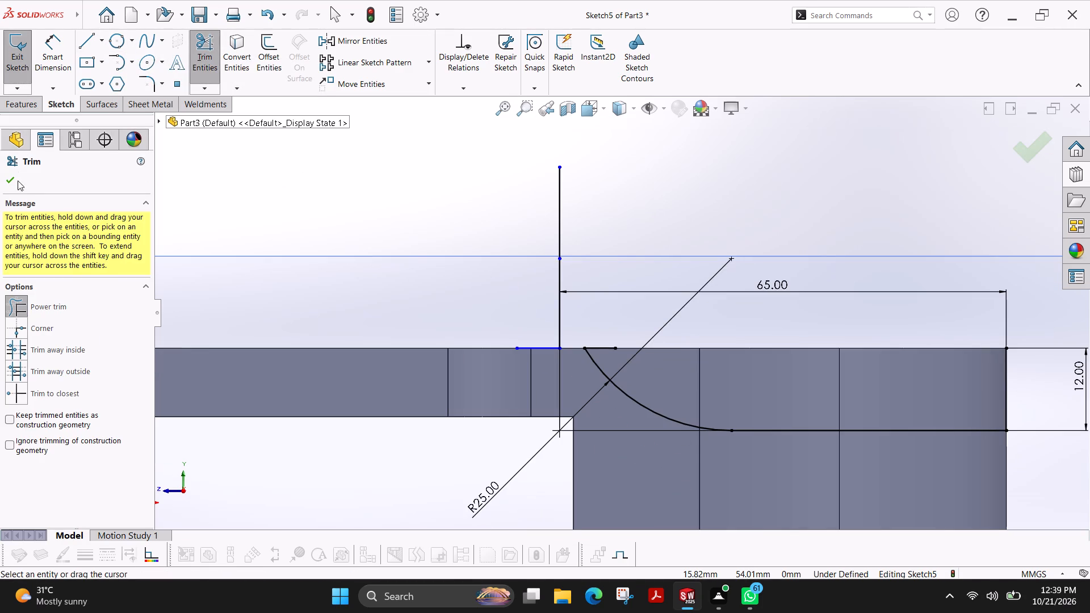
left_click(16, 183)
Move the trimmed arc from its upper endpoint to the vertical line's foot on the arm's top edge.
left_click(385, 90)
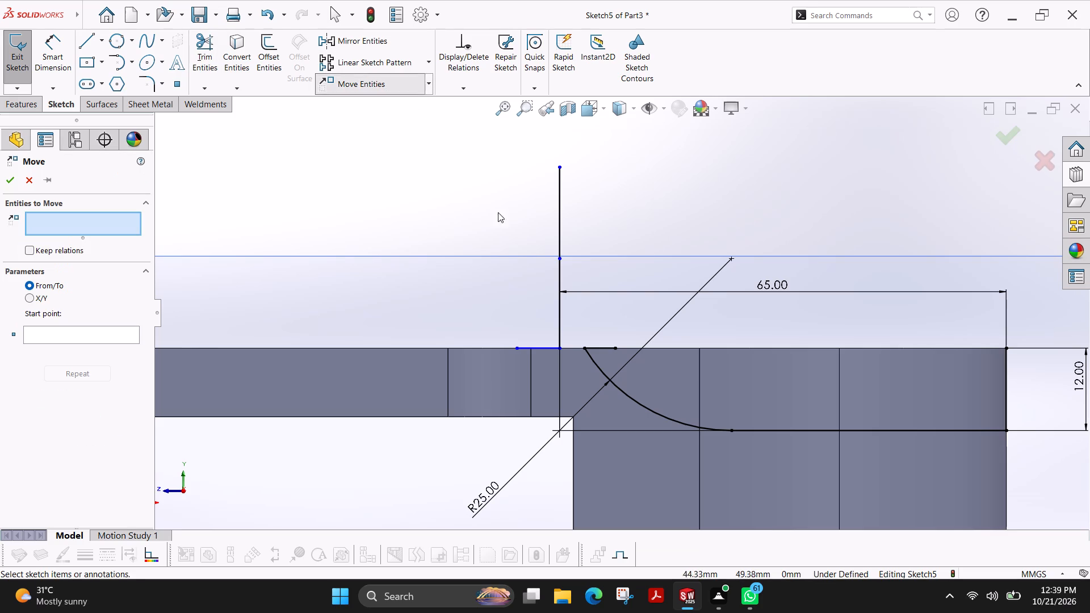
left_click(674, 422)
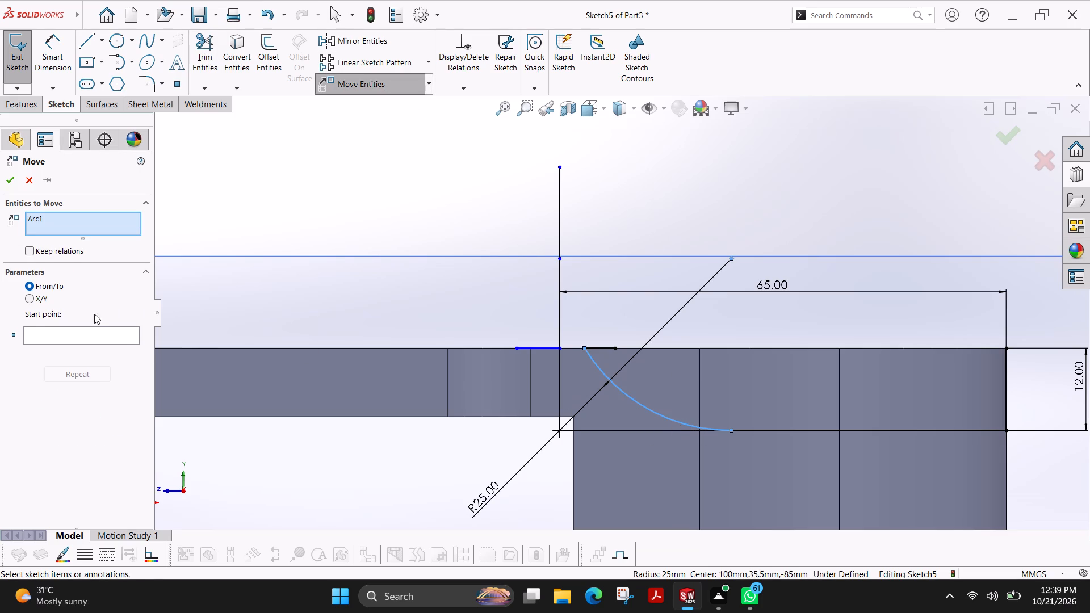
left_click(78, 334)
scroll(531, 336, "down", 4)
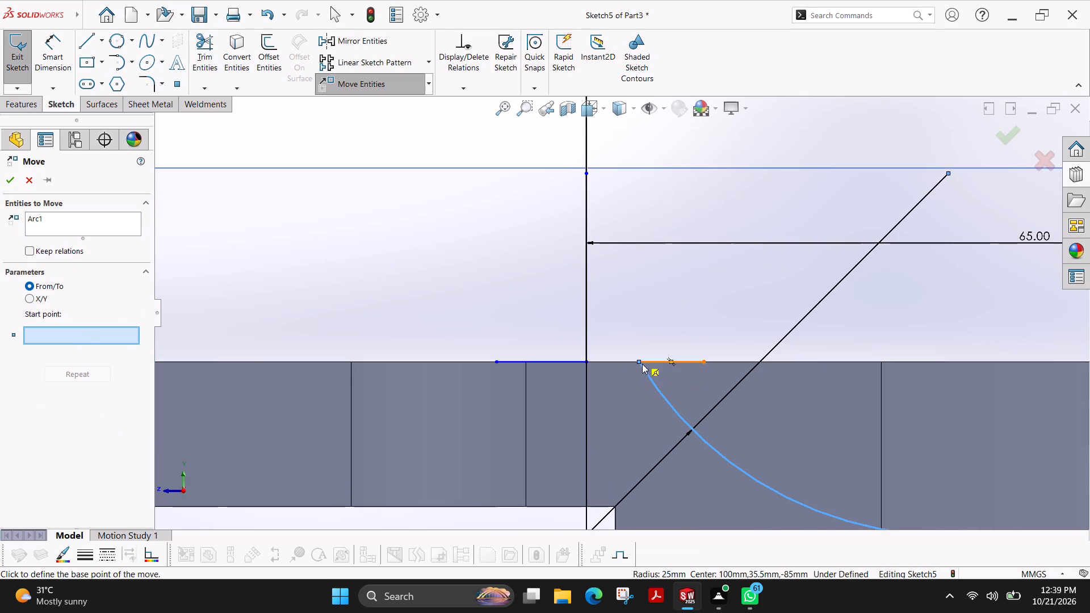
scroll(640, 360, "down", 5)
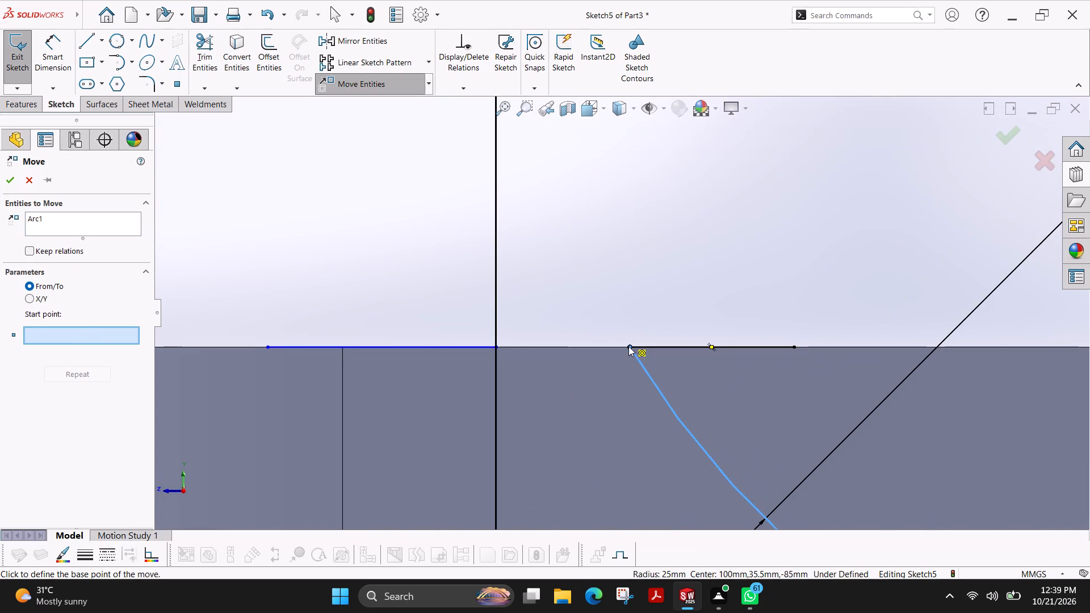
left_click_drag(628, 347, 491, 345)
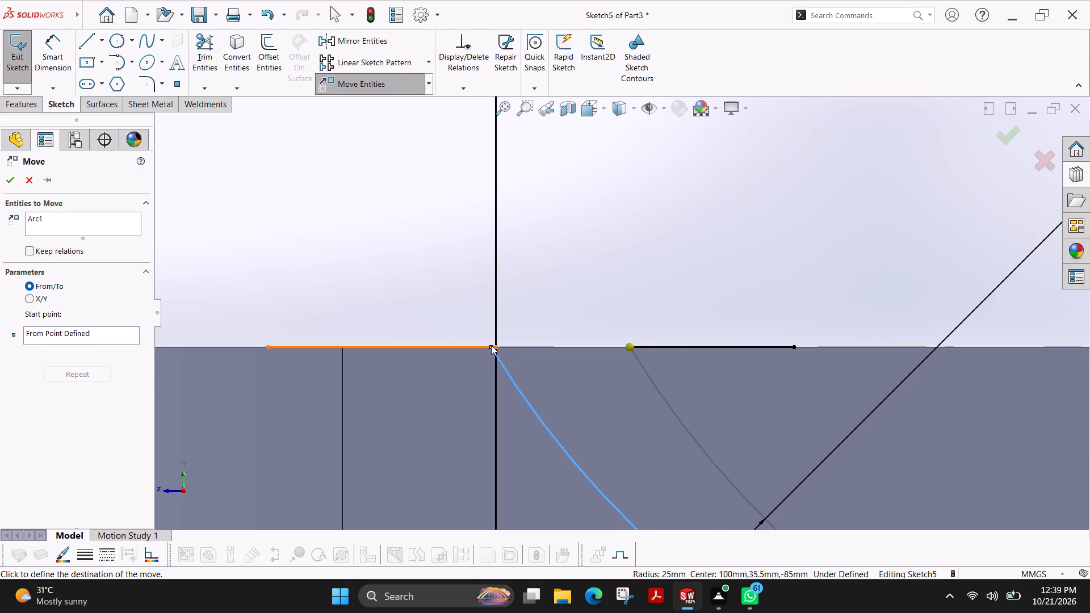
left_click_drag(491, 345, 495, 345)
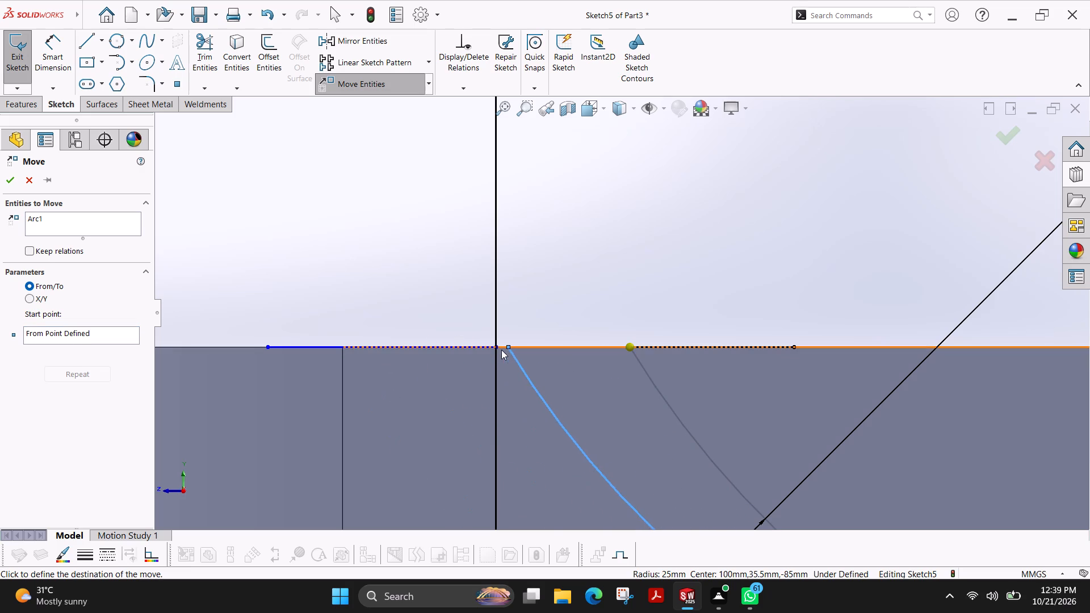
left_click(495, 349)
Draw a horizontal line about 44 mm long from the moved arc's lower end to the bottom of the 12 mm end line.
scroll(561, 391, "up", 2)
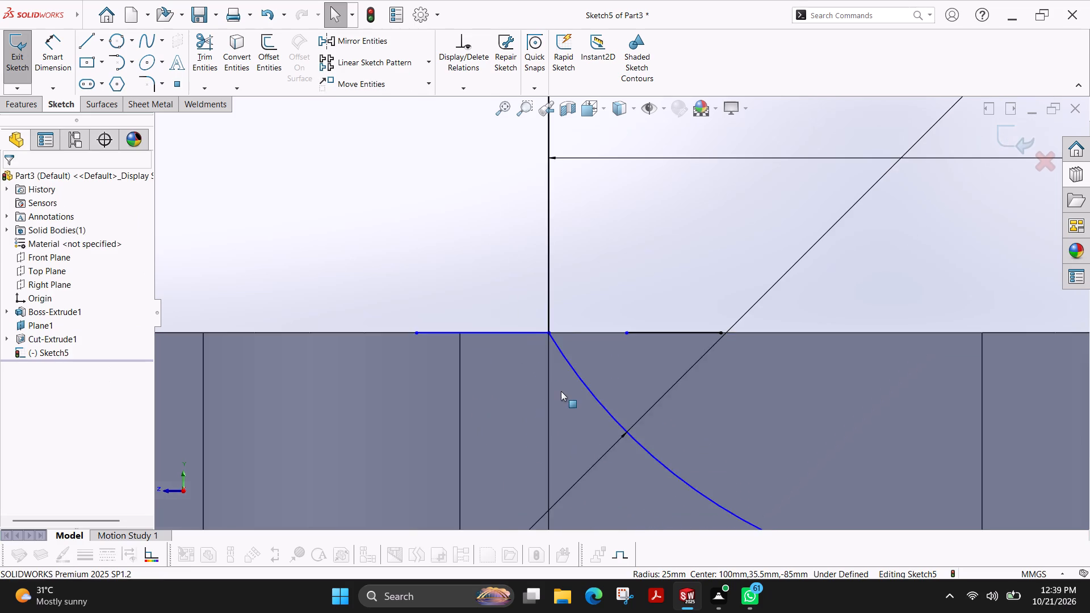
scroll(561, 391, "up", 5)
scroll(703, 405, "up", 3)
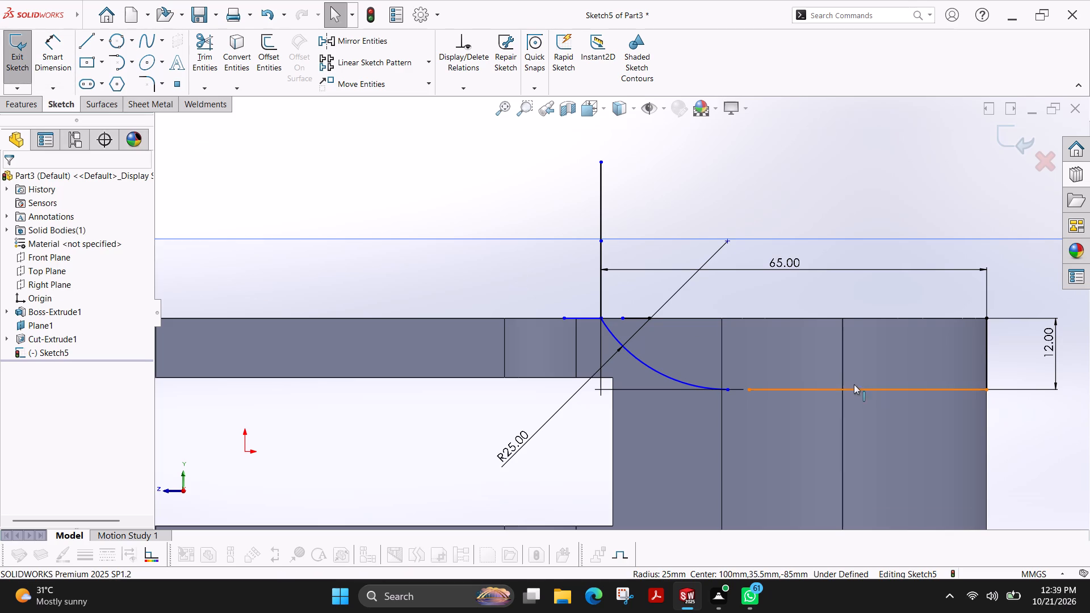
scroll(862, 389, "down", 4)
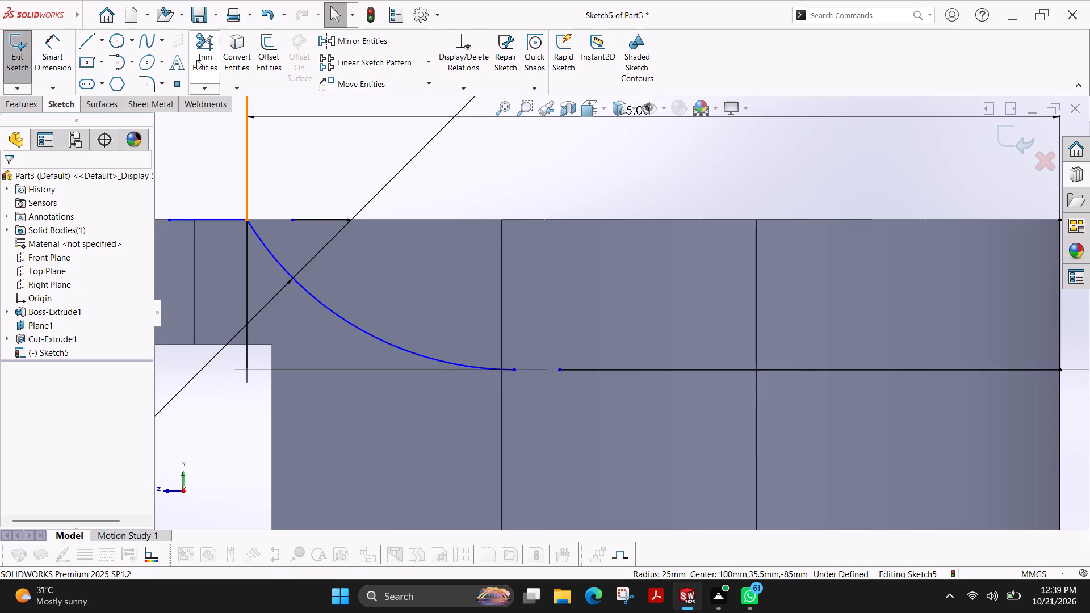
left_click(88, 41)
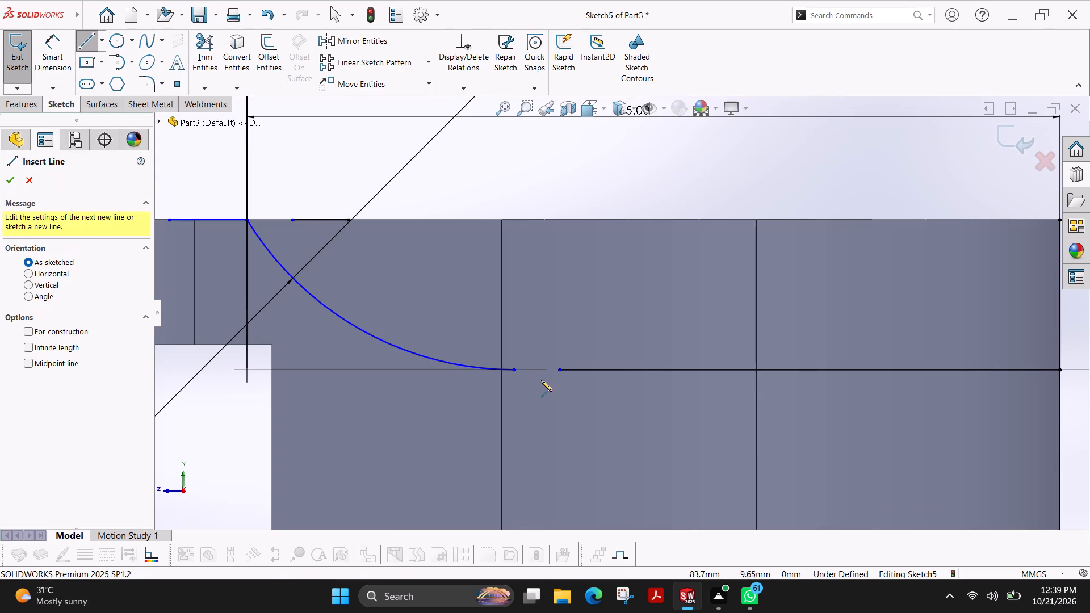
left_click(514, 370)
scroll(734, 372, "up", 3)
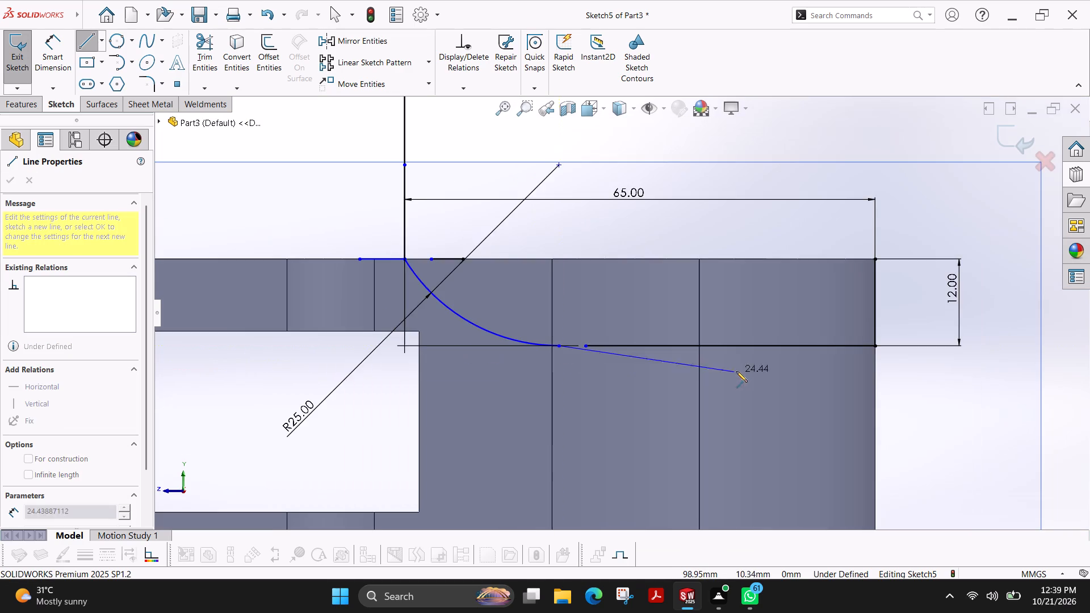
left_click(875, 346)
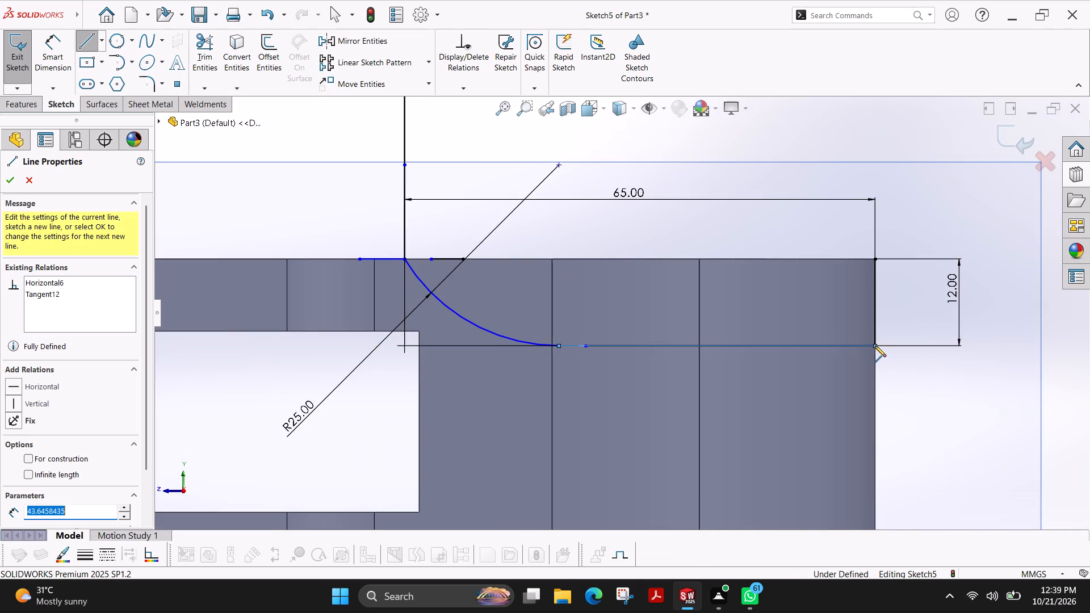
key("Escape")
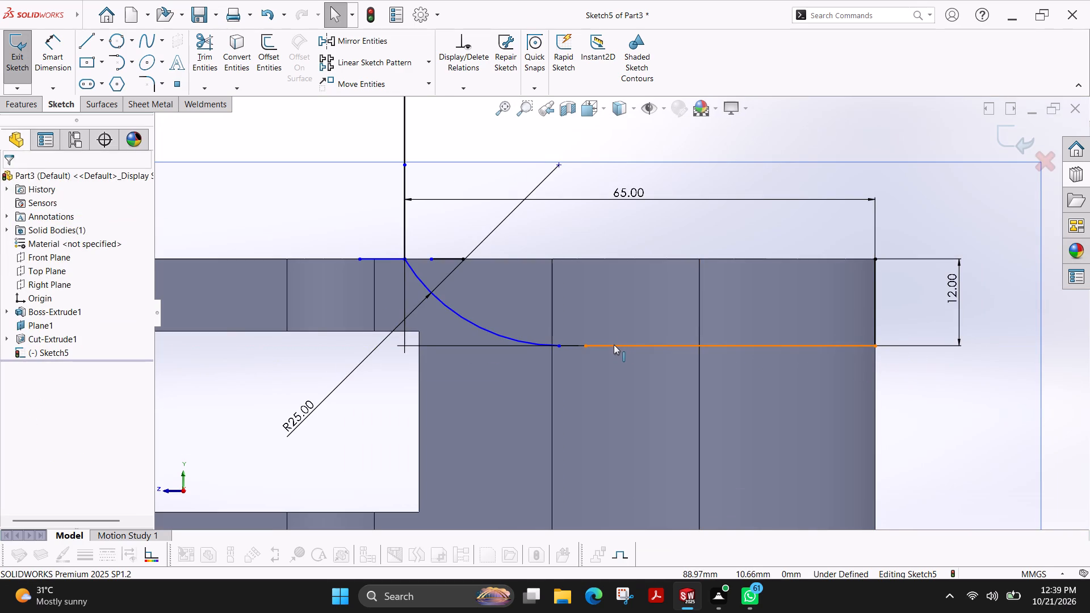
Delete the 40 mm horizontal line that overlaps the longer line along the profile's bottom.
left_click(614, 345)
key("Delete")
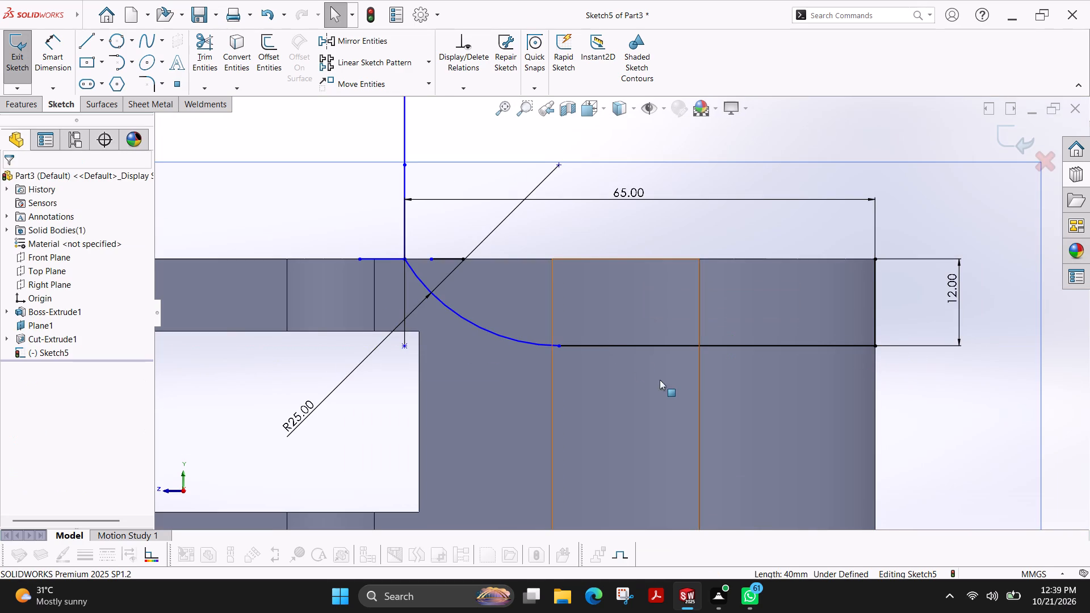
Trim away the vertical line above the arm's top edge and the two short horizontal stubs beside the arc's upper end.
left_click(203, 47)
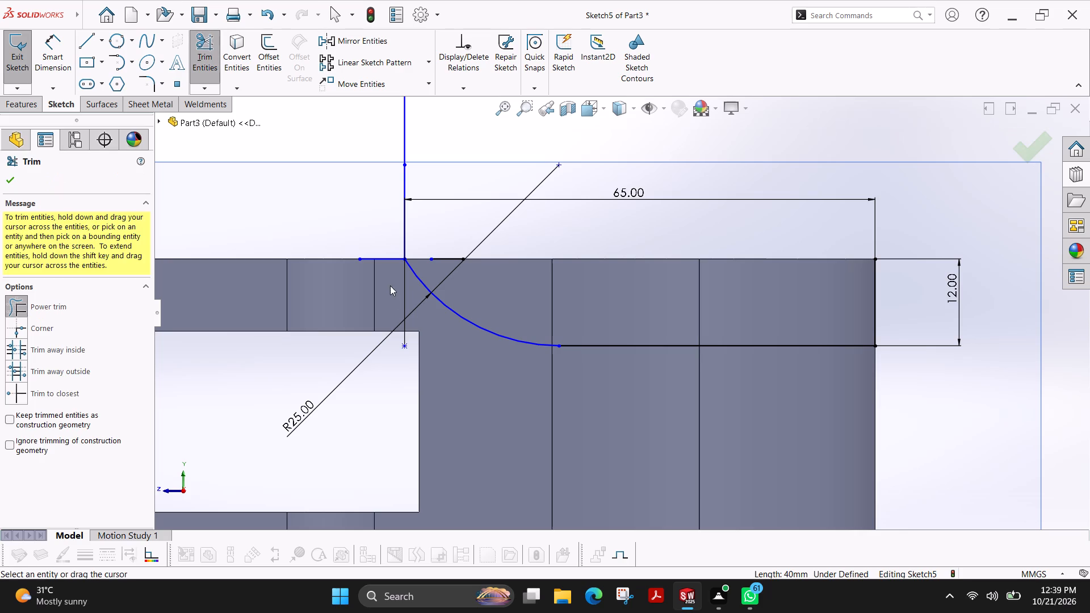
left_click_drag(383, 238, 381, 291)
left_click_drag(386, 203, 421, 207)
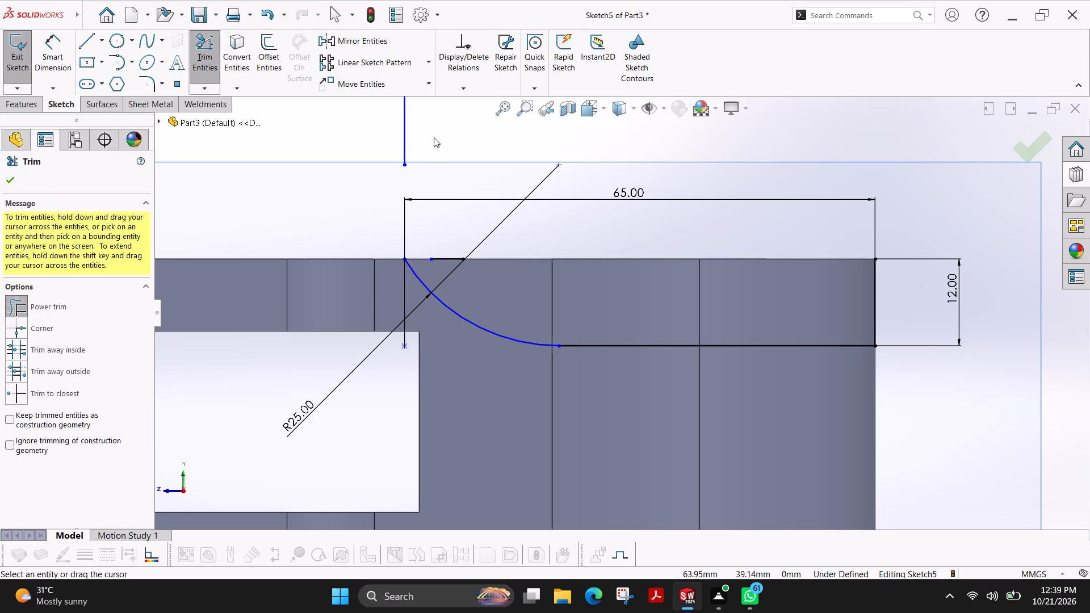
left_click_drag(434, 137, 378, 157)
left_click_drag(454, 234, 445, 268)
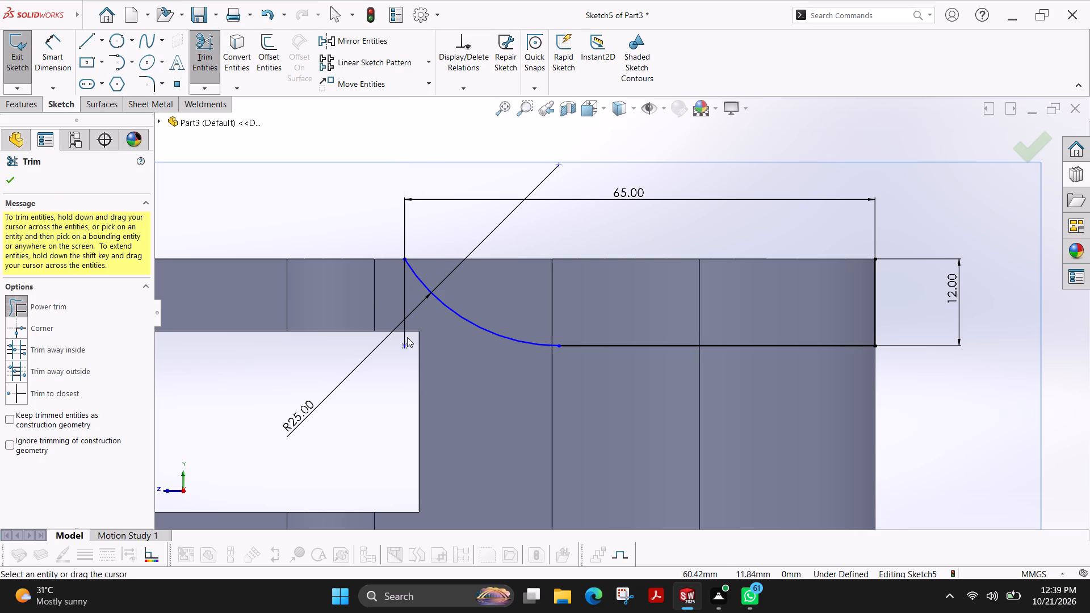
left_click(15, 182)
Draw a horizontal line about 158 mm long from the origin through the solid end and beyond it.
scroll(642, 291, "up", 2)
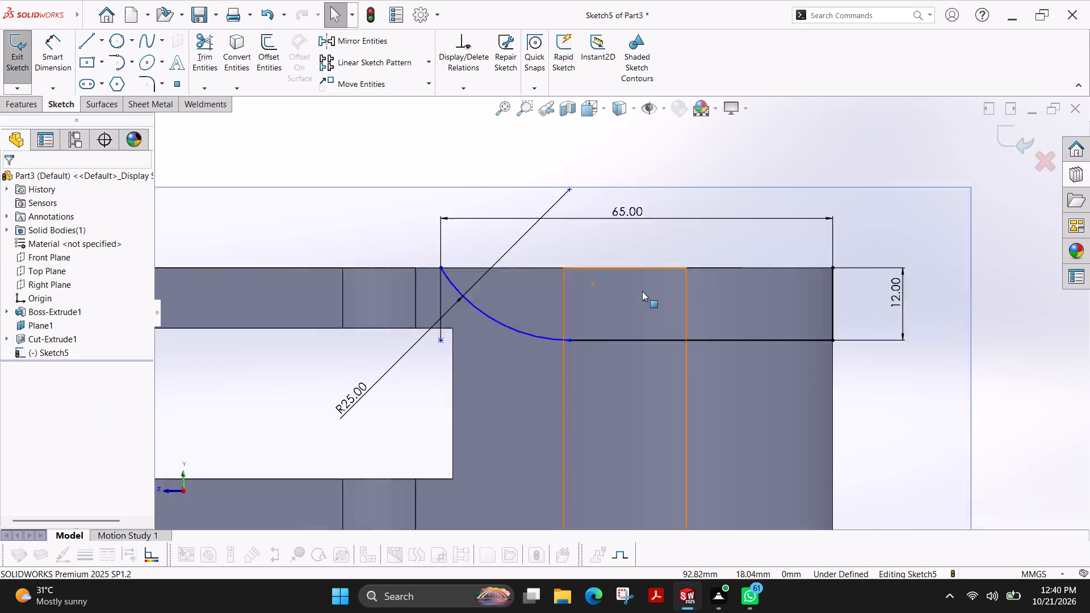
scroll(642, 291, "up", 2)
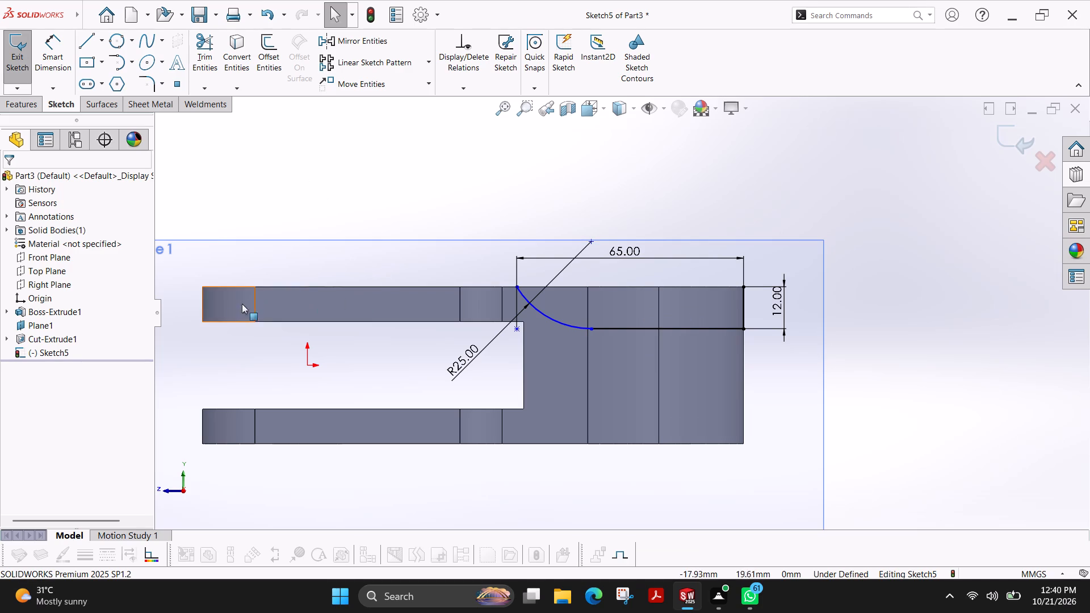
left_click(81, 43)
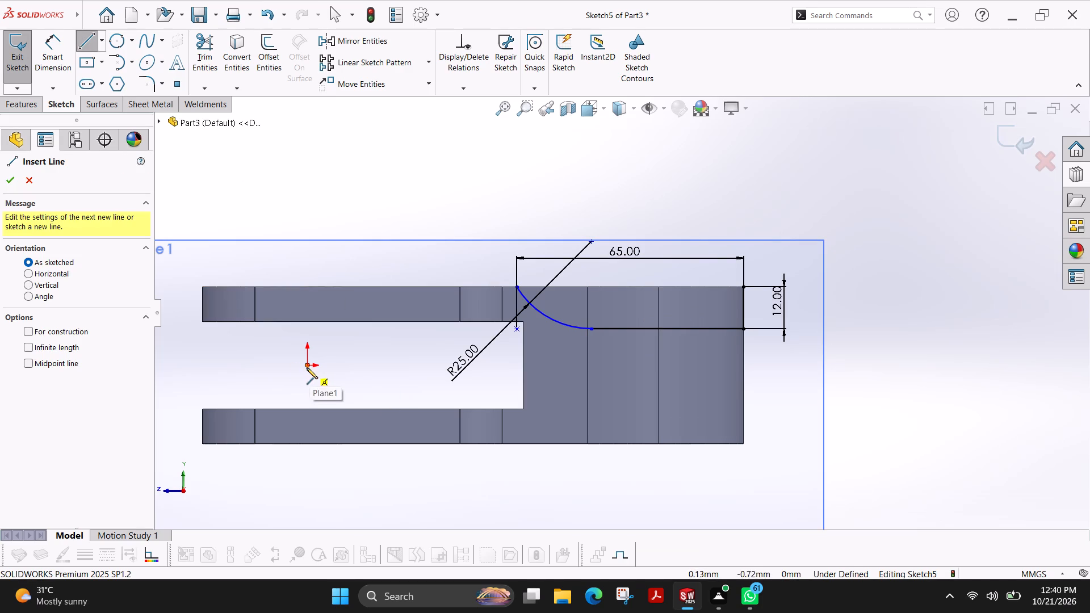
left_click(306, 367)
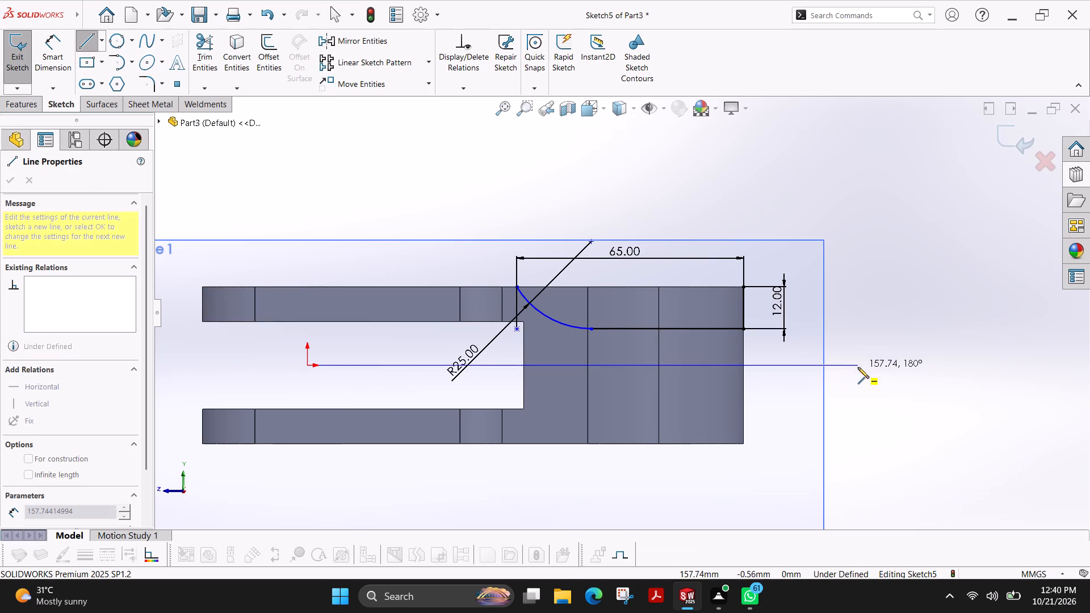
left_click(858, 367)
key("Escape")
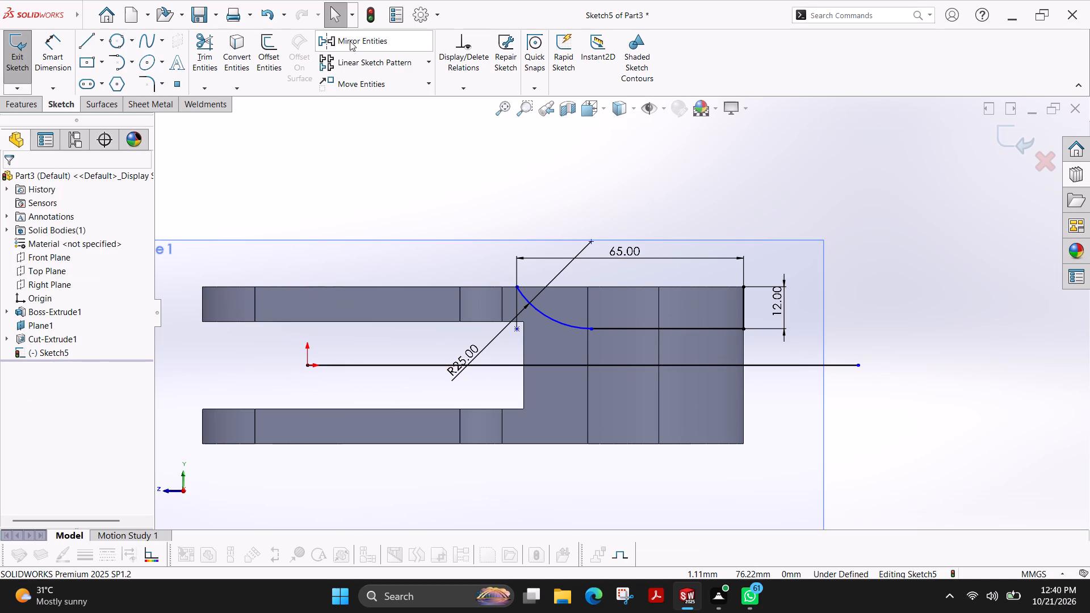
Mirror the R25 arc and its adjoining horizontal line about the long horizontal line from the origin, keeping the originals.
left_click(350, 41)
left_click(712, 330)
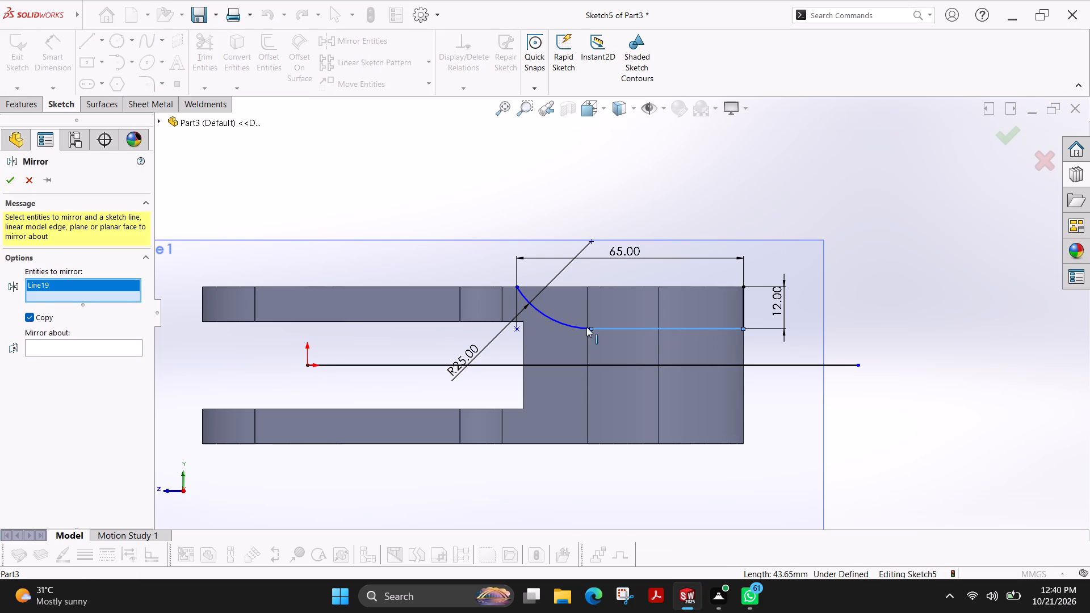
left_click(577, 326)
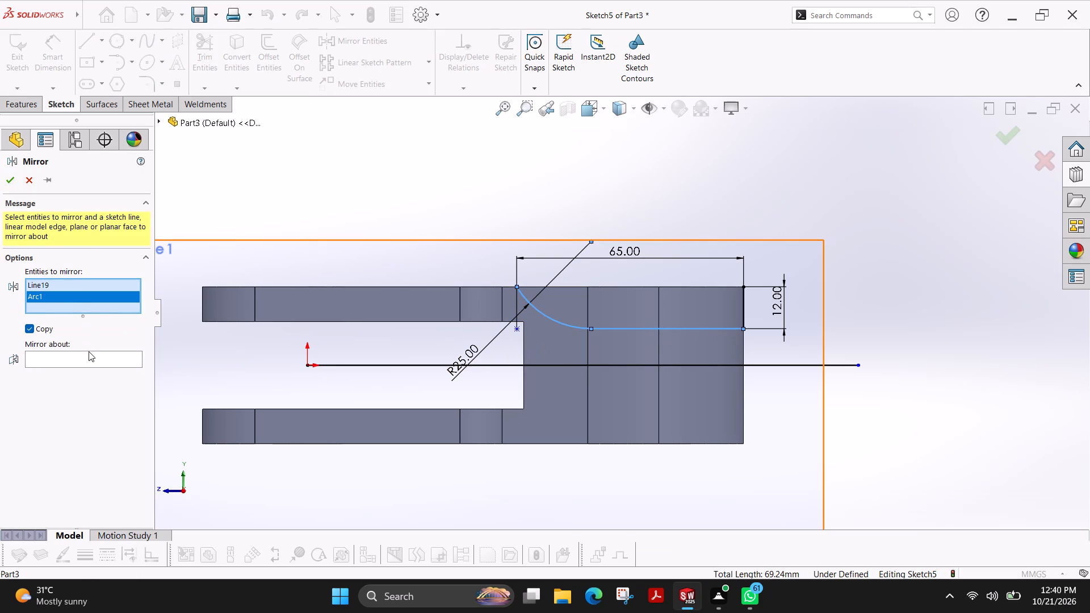
left_click(91, 358)
left_click(610, 368)
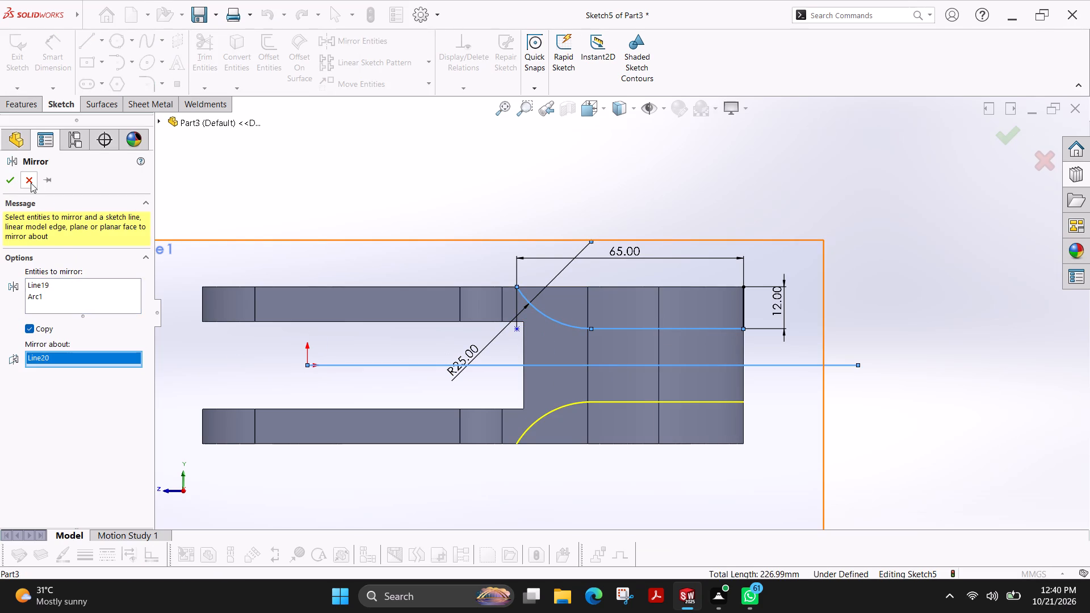
left_click(9, 184)
Delete the long horizontal line used as the mirror axis.
left_click(644, 366)
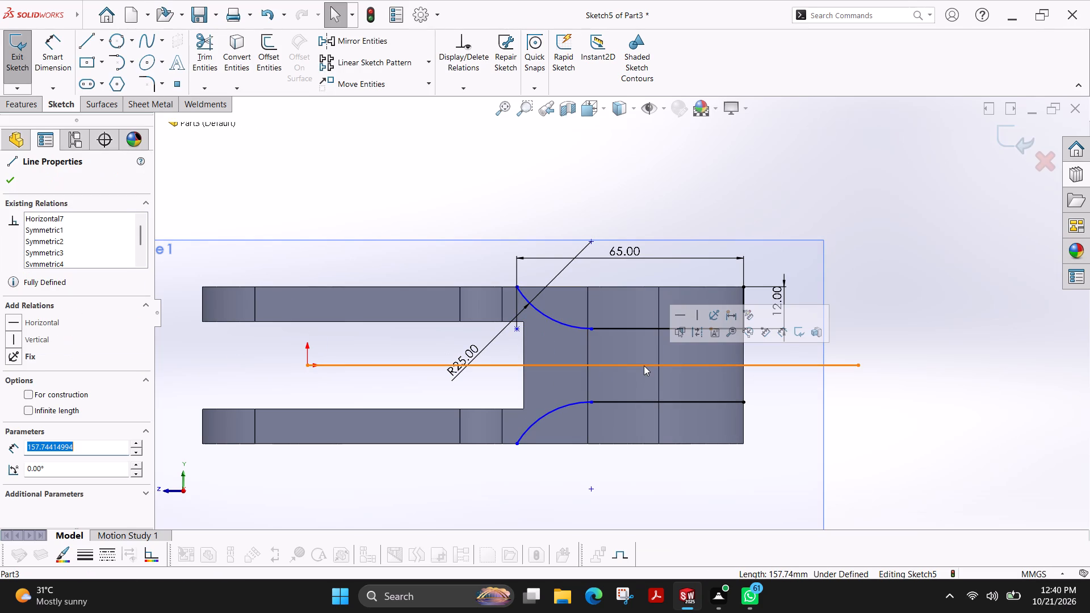
key("Delete")
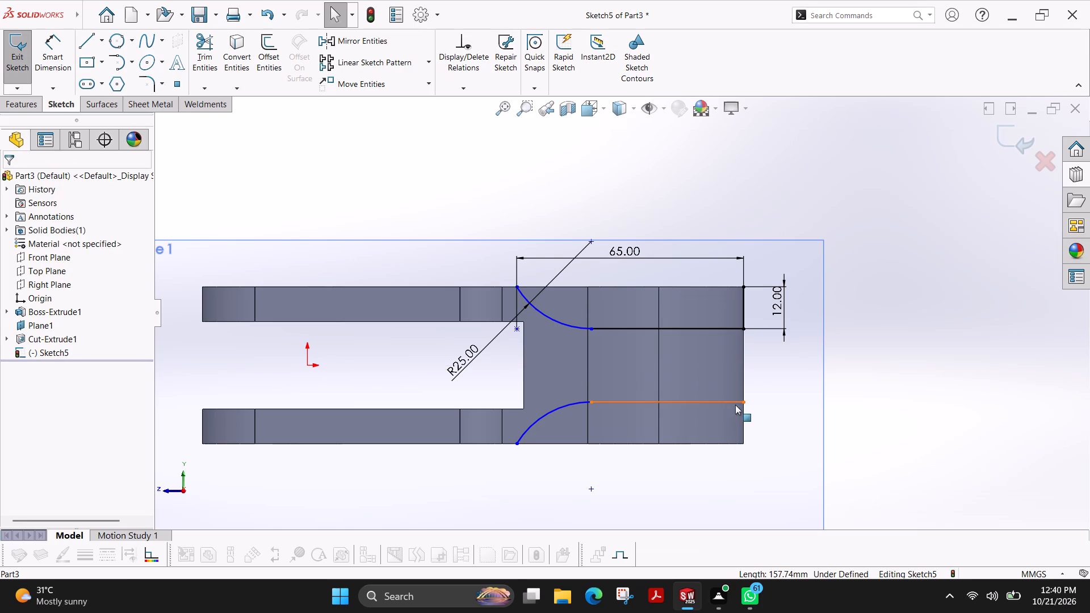
key("Escape")
Close the upper profile with a 65 mm line along the top edge and a line over its lower horizontal edge back to the arc.
scroll(639, 334, "down", 9)
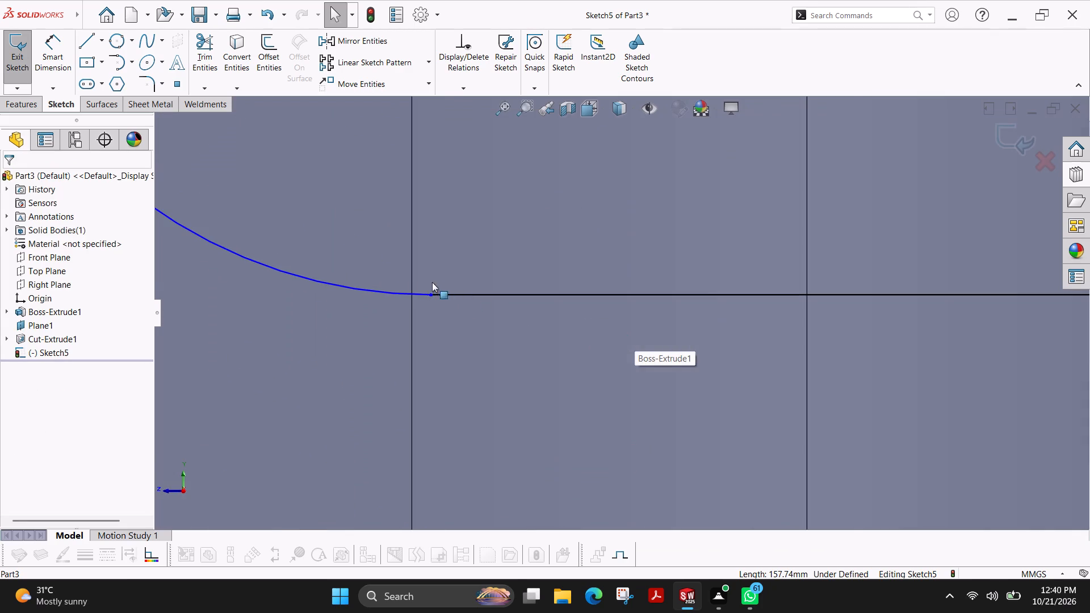
scroll(469, 289, "up", 3)
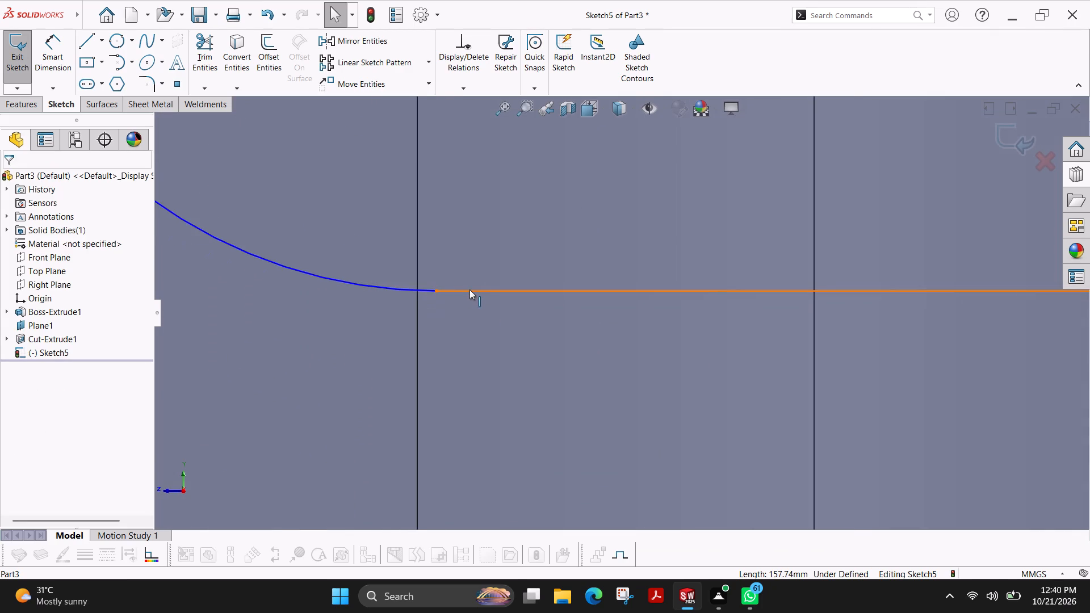
scroll(469, 289, "up", 5)
key("Escape")
key("Escape")
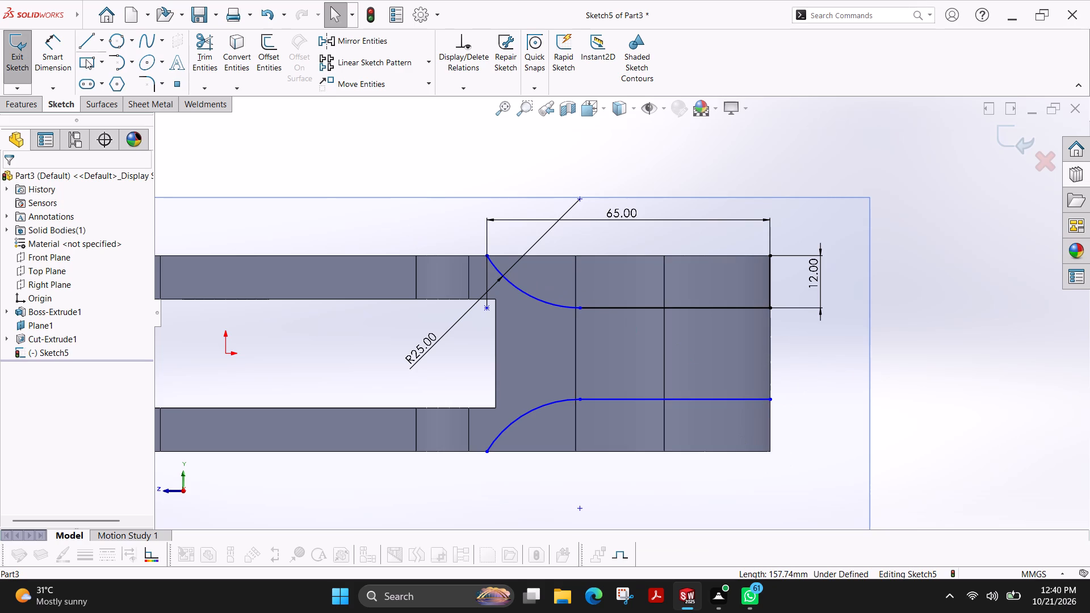
left_click(88, 44)
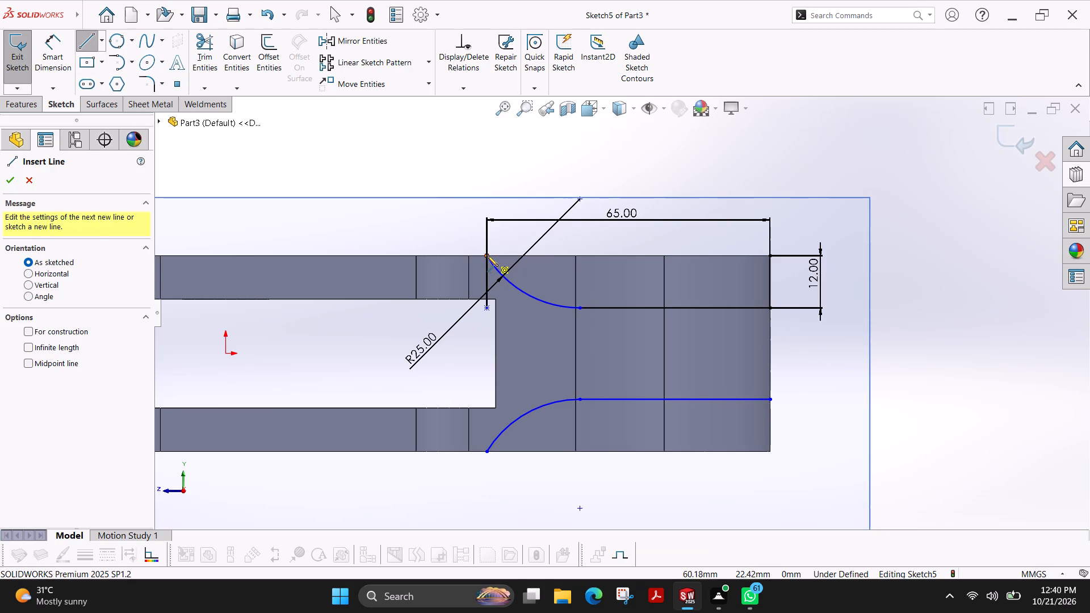
left_click(487, 255)
left_click(771, 256)
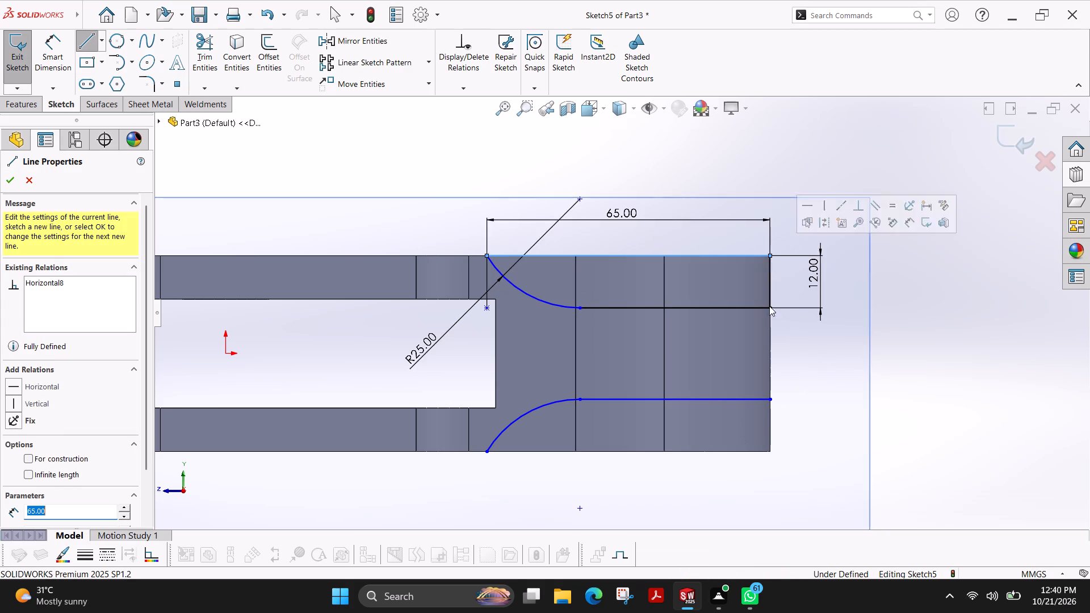
left_click(771, 309)
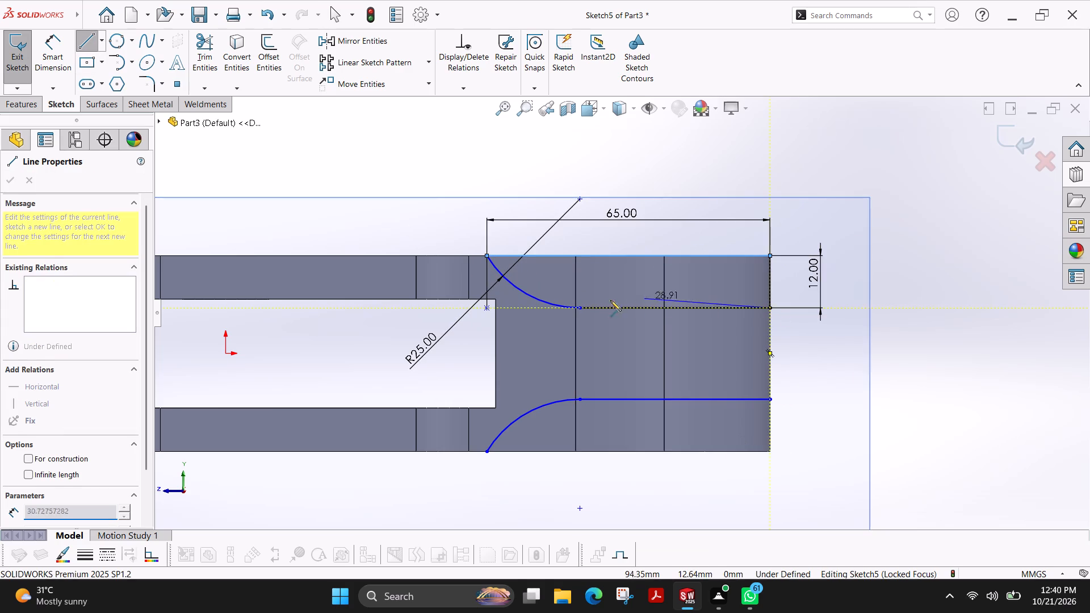
left_click(577, 308)
key("Escape")
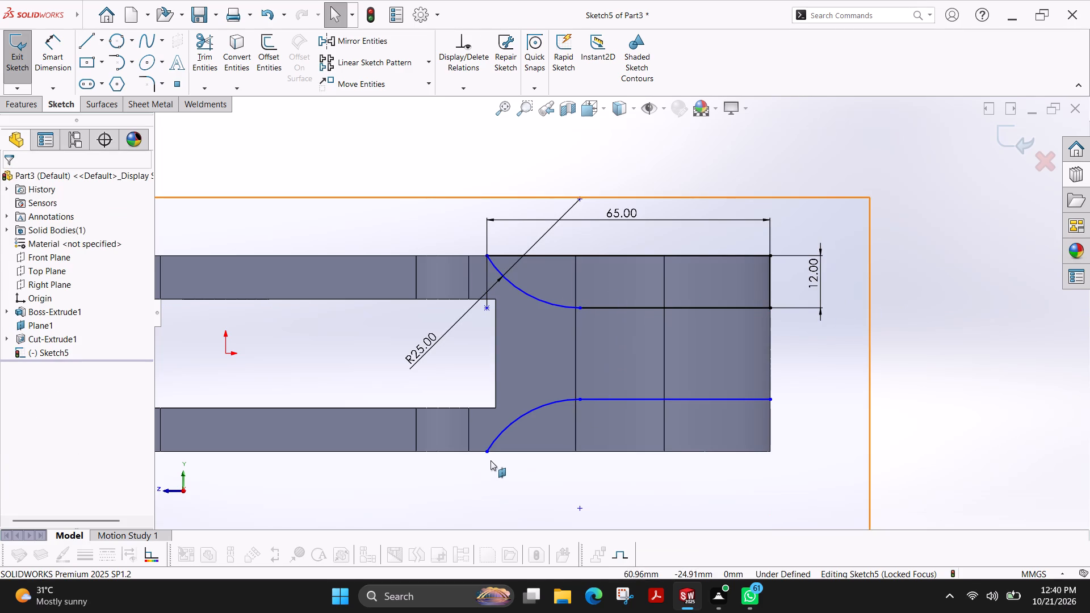
Close the mirrored lower profile with a 65 mm line along the bottom edge and a 12 mm vertical end line.
left_click(82, 47)
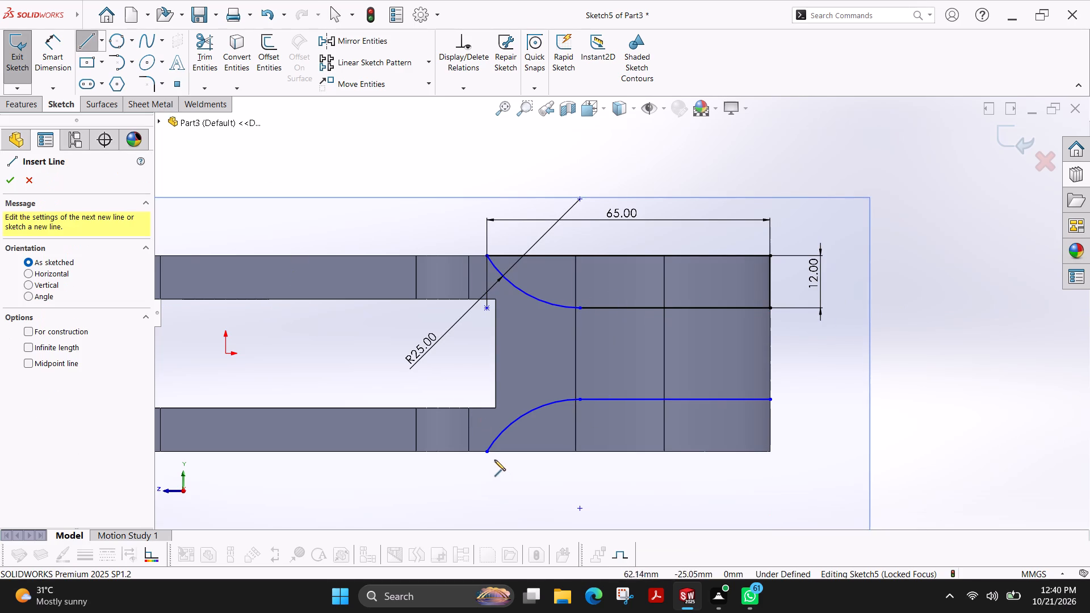
left_click(487, 454)
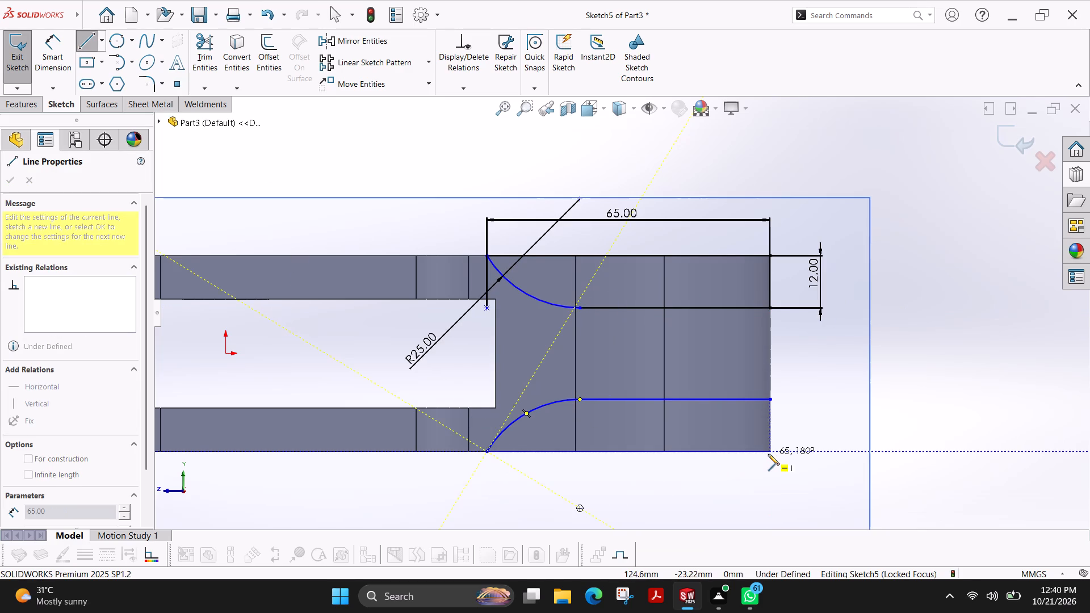
left_click(770, 451)
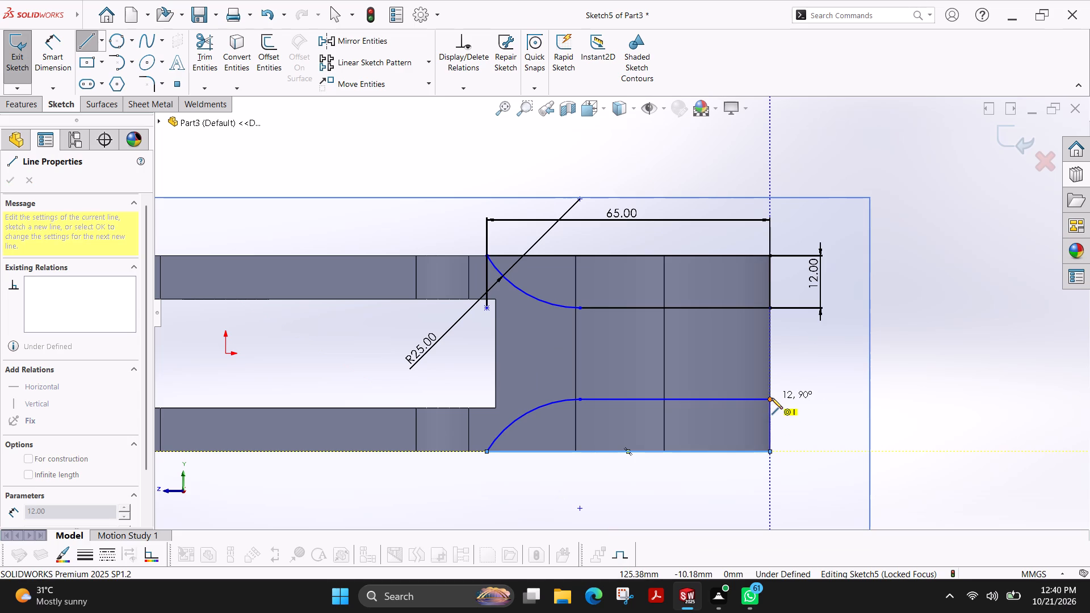
left_click(770, 398)
key("Escape")
key("Escape")
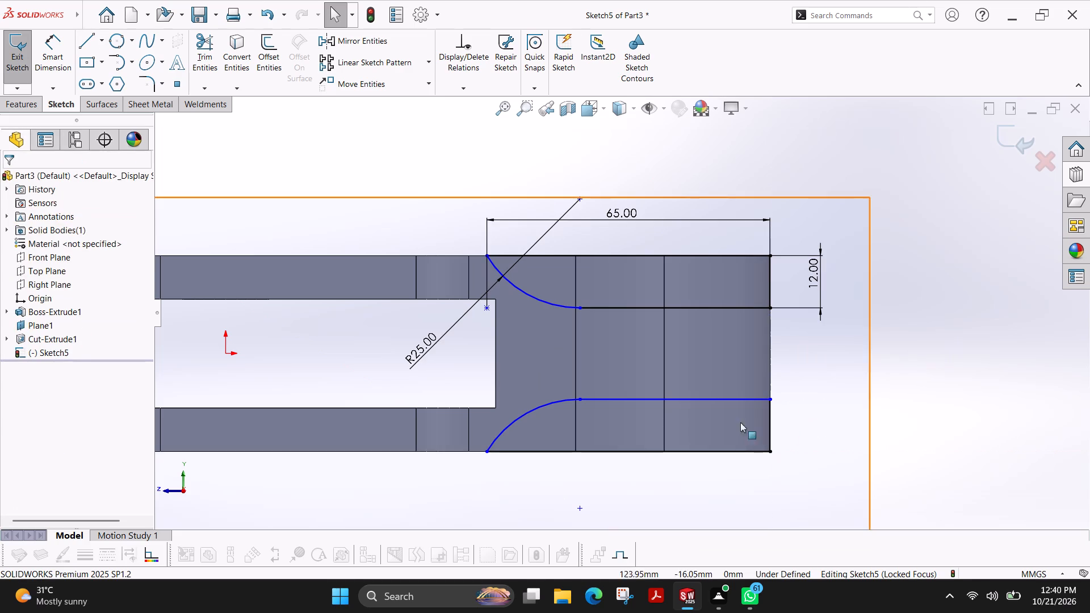
Try an Extruded Cut of the upper and lower profiles using three sketch contours and a blind depth of 375 mm.
left_click(40, 108)
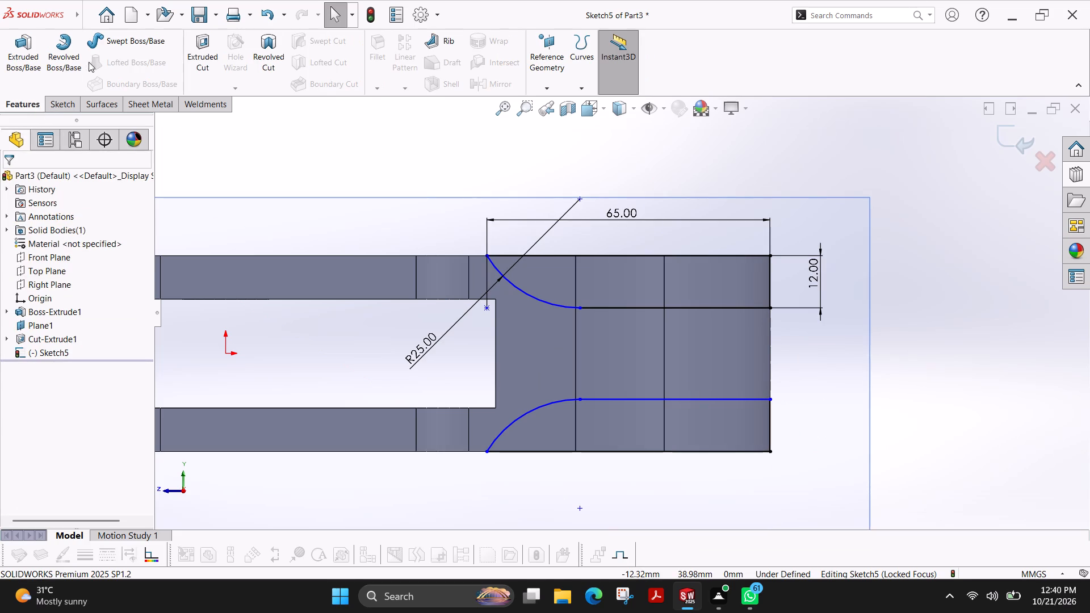
left_click(200, 54)
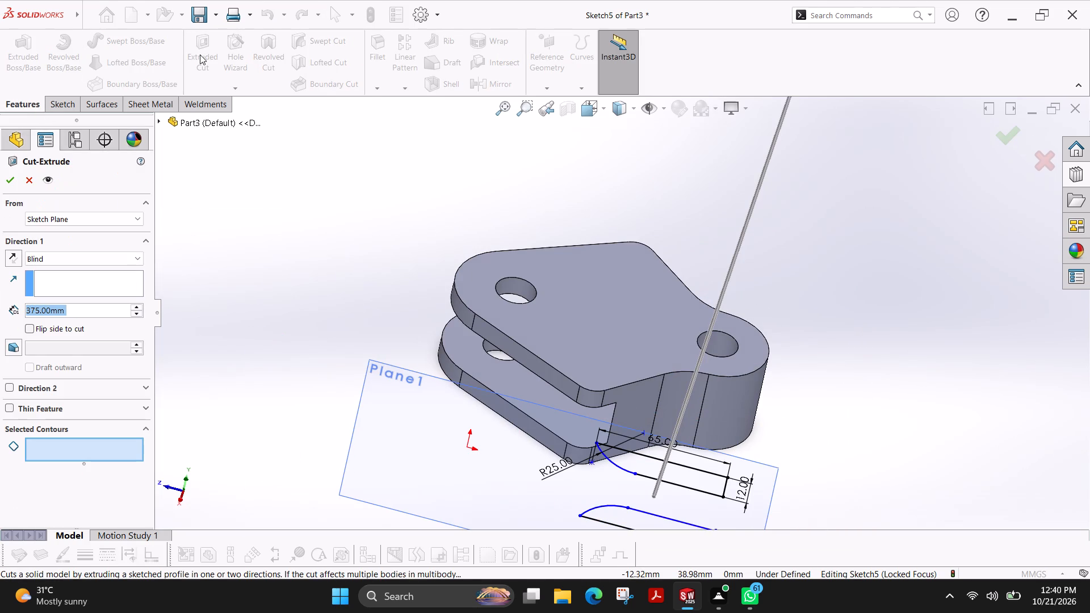
scroll(140, 331, "up", 2)
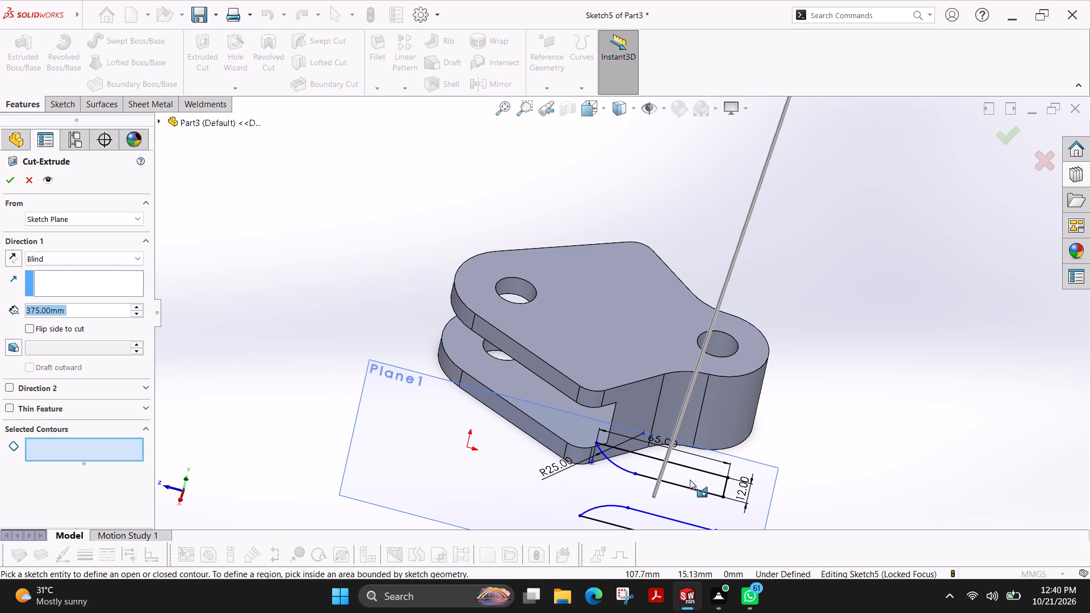
left_click(615, 450)
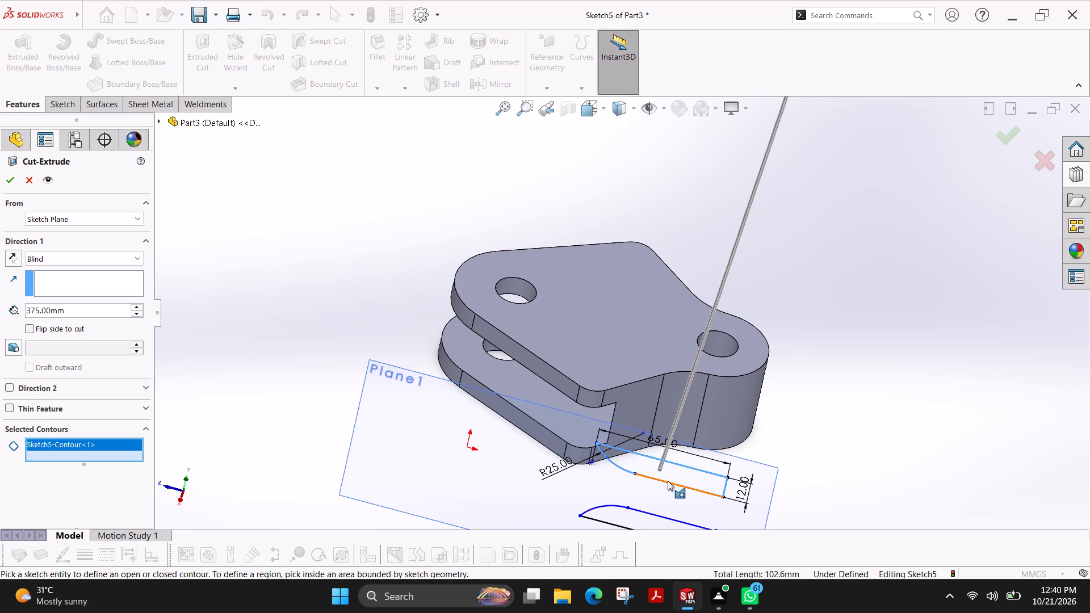
left_click(668, 481)
scroll(659, 513, "up", 2)
left_click(659, 457)
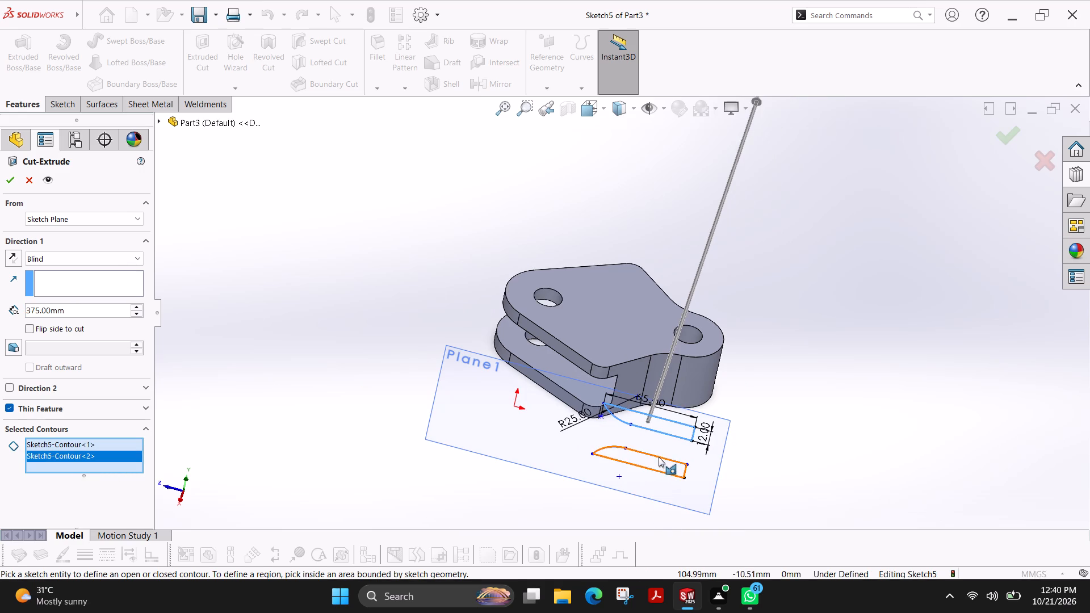
left_click(7, 178)
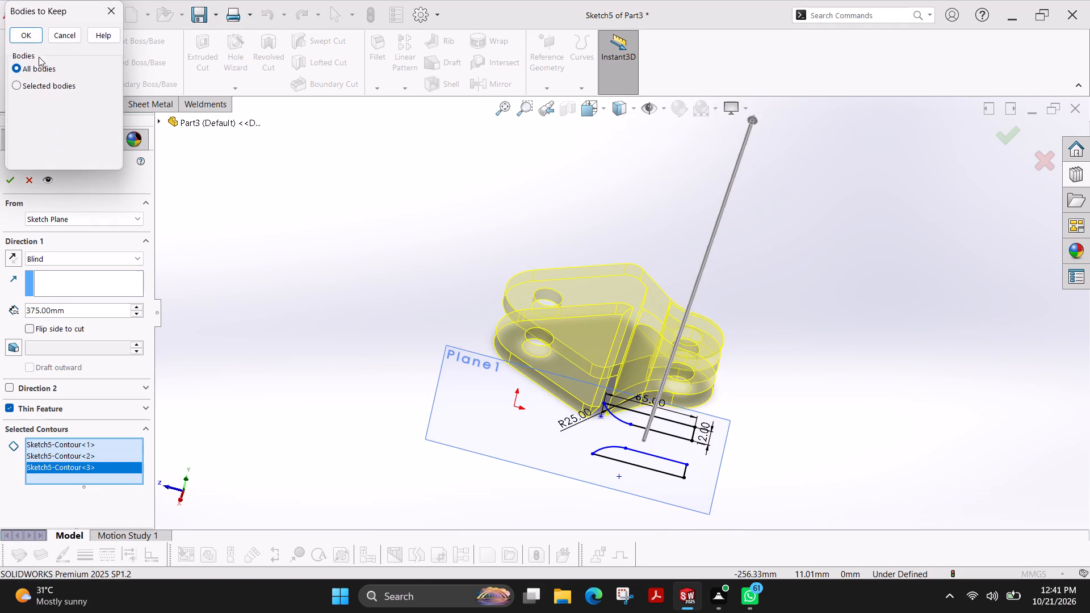
left_click(108, 13)
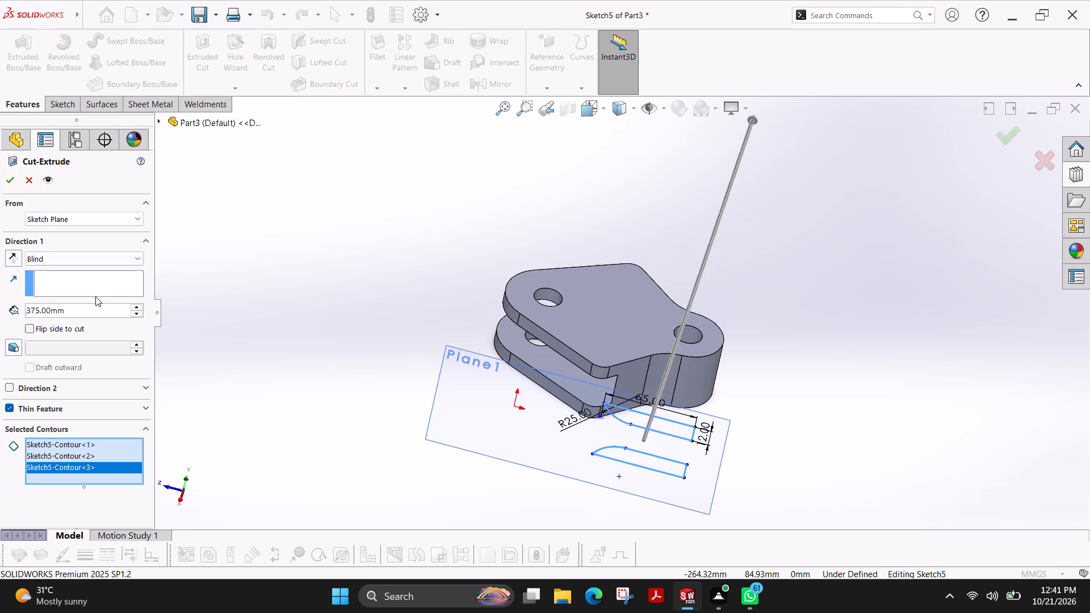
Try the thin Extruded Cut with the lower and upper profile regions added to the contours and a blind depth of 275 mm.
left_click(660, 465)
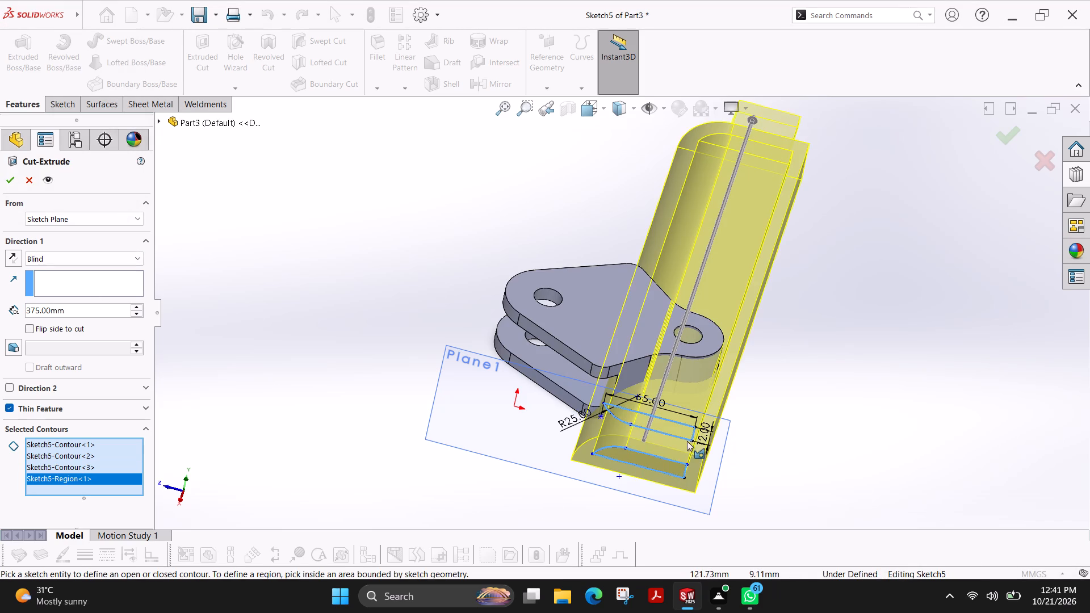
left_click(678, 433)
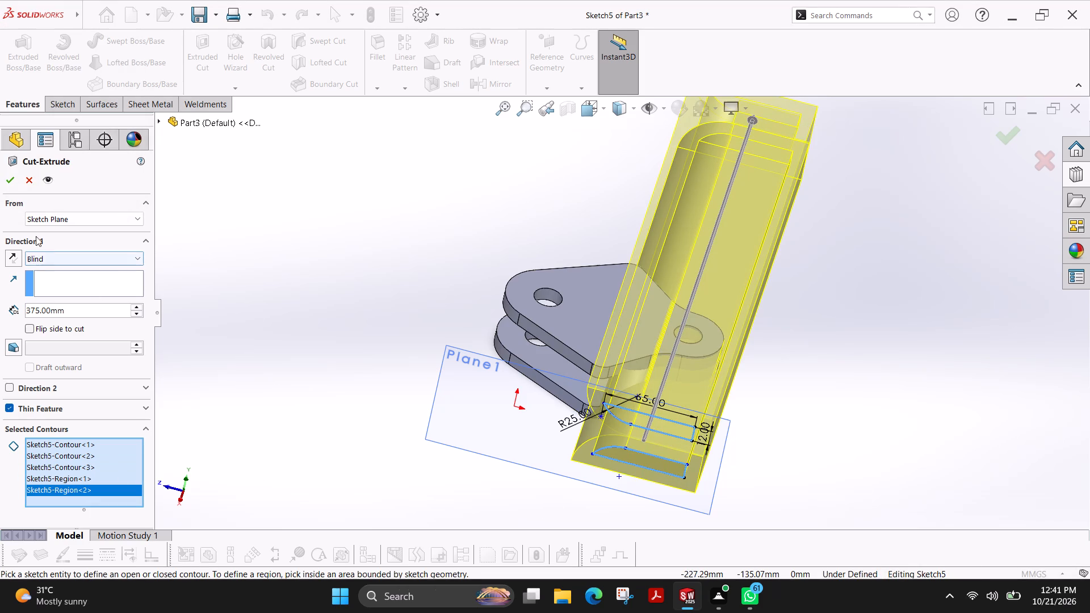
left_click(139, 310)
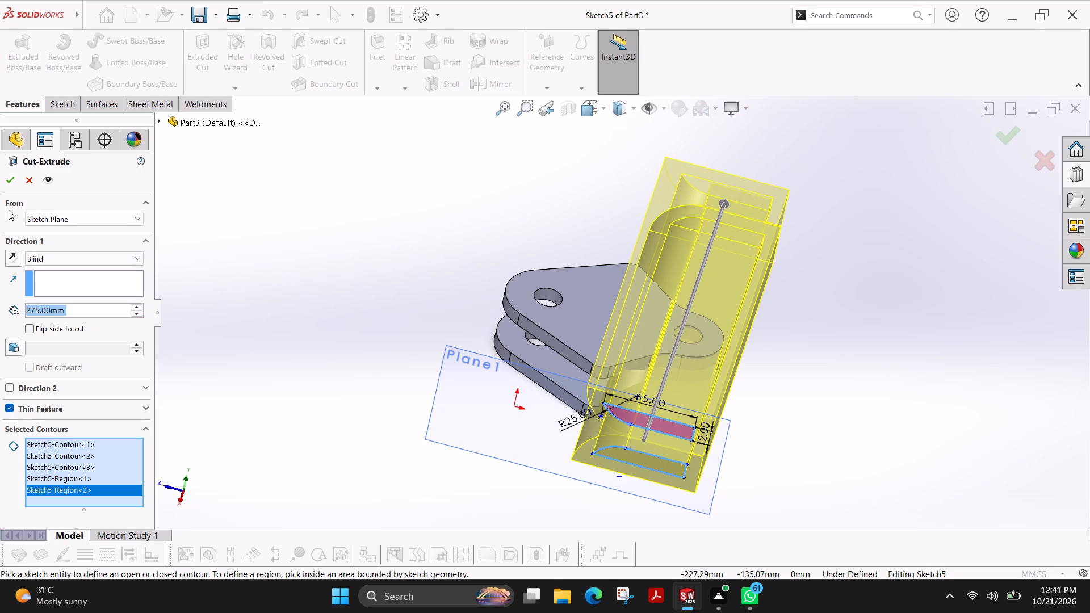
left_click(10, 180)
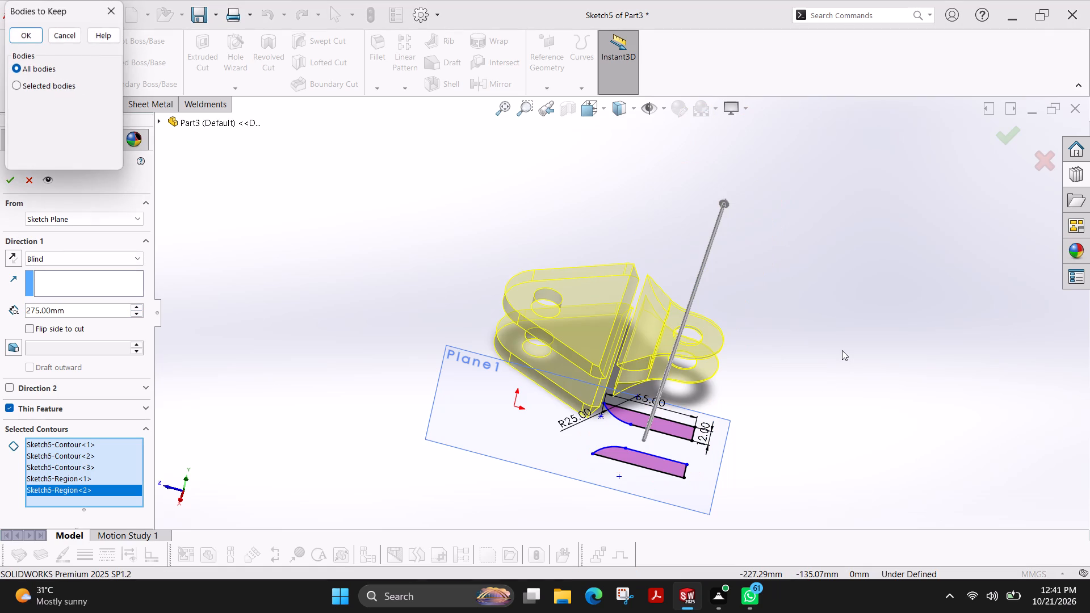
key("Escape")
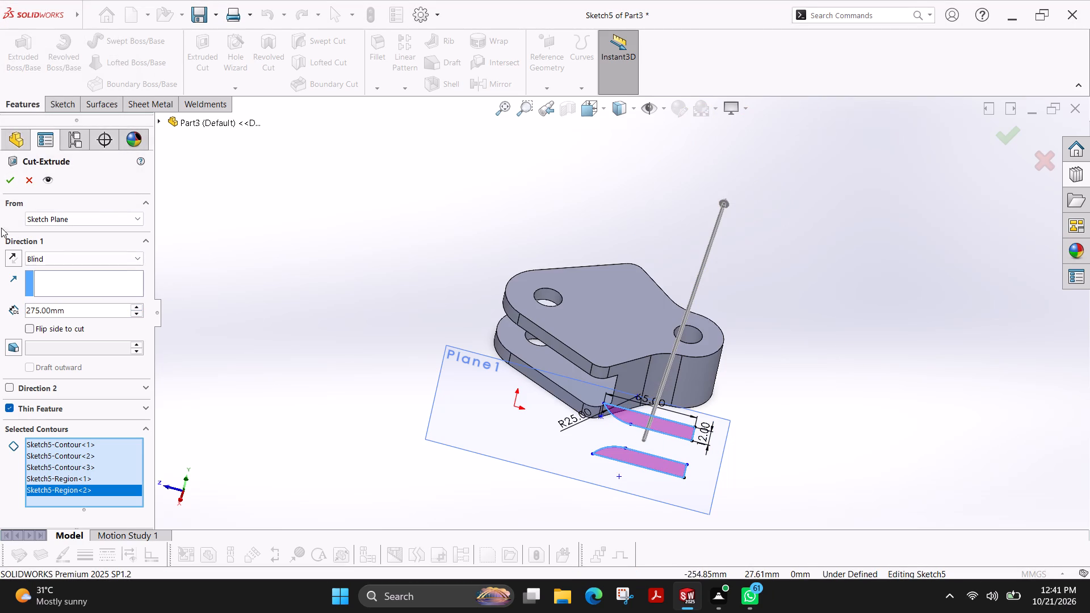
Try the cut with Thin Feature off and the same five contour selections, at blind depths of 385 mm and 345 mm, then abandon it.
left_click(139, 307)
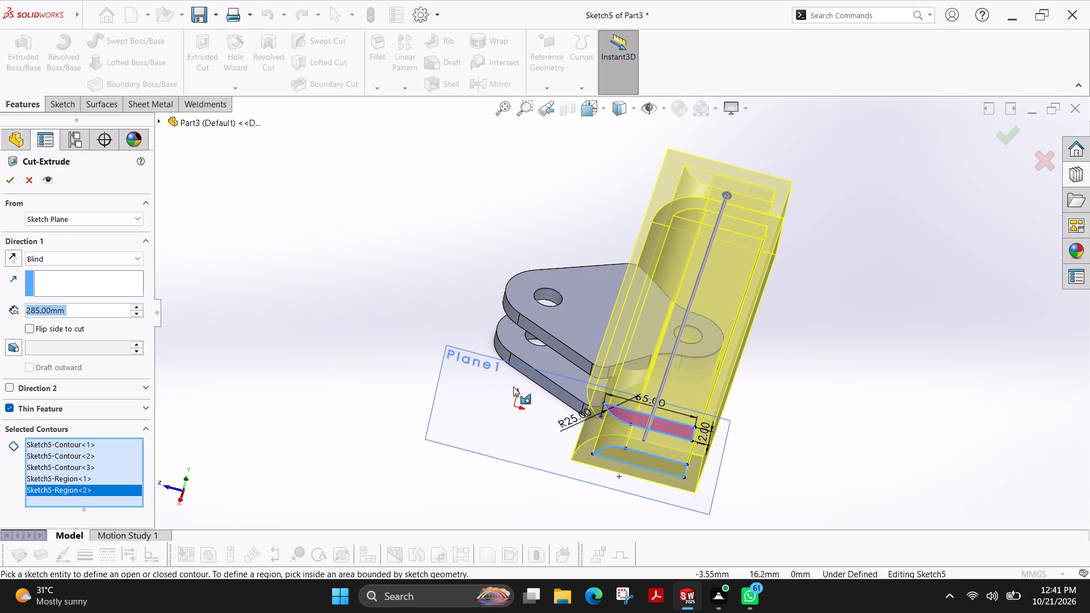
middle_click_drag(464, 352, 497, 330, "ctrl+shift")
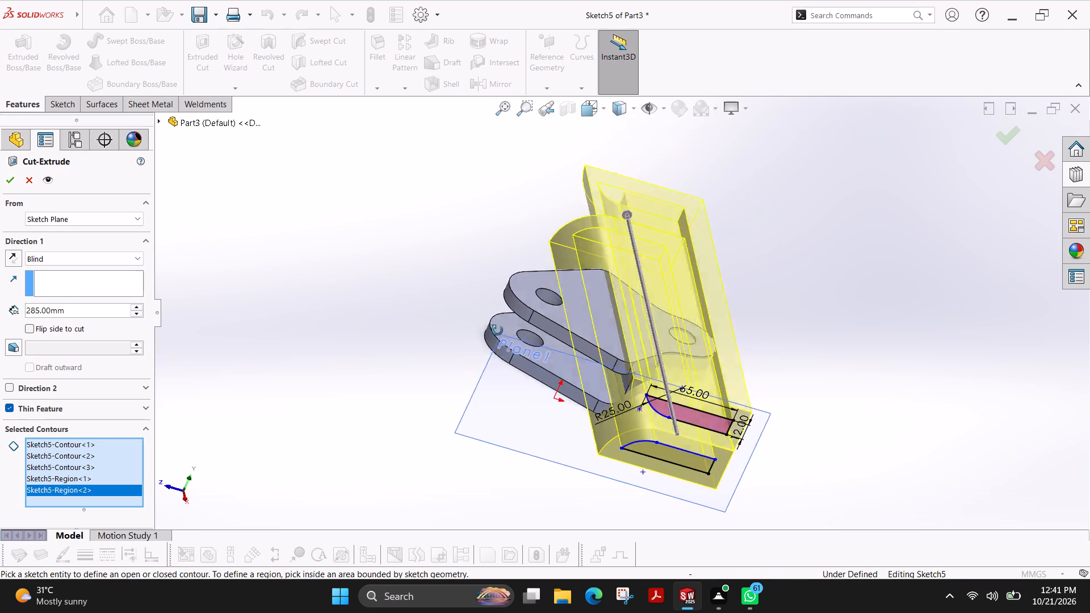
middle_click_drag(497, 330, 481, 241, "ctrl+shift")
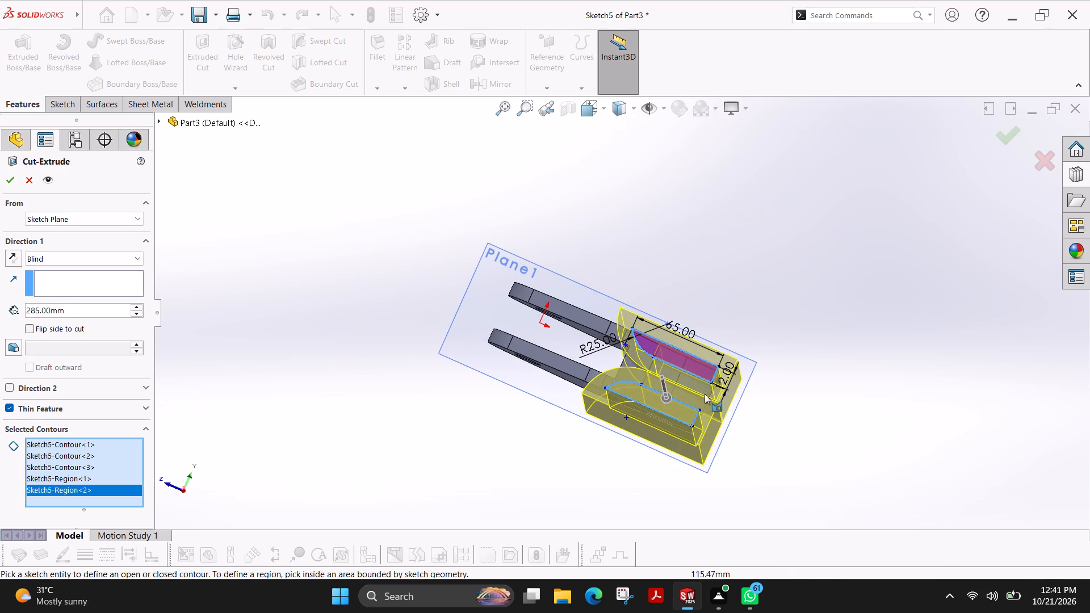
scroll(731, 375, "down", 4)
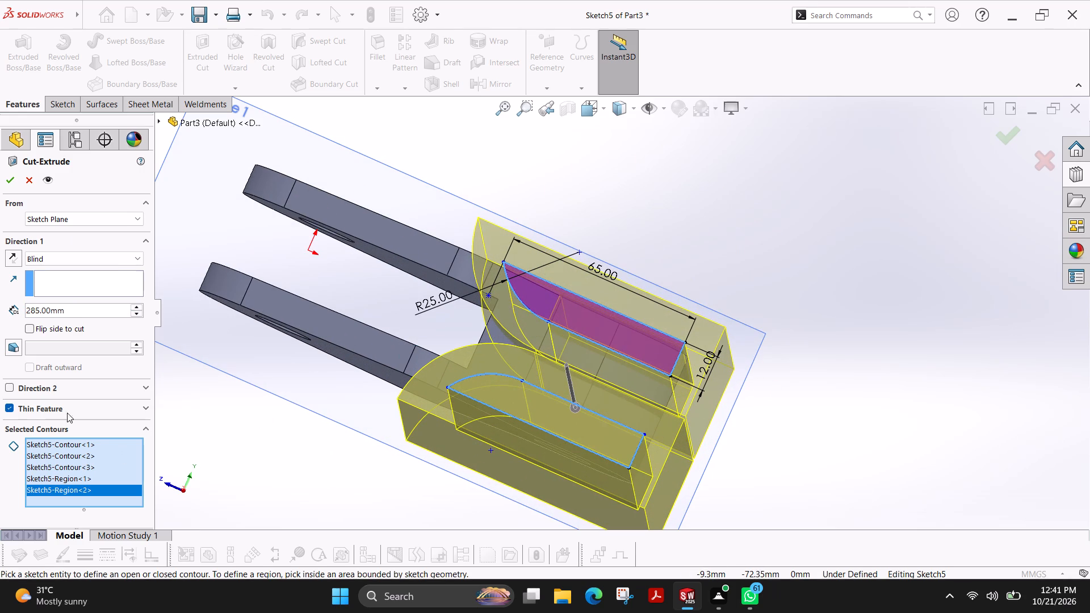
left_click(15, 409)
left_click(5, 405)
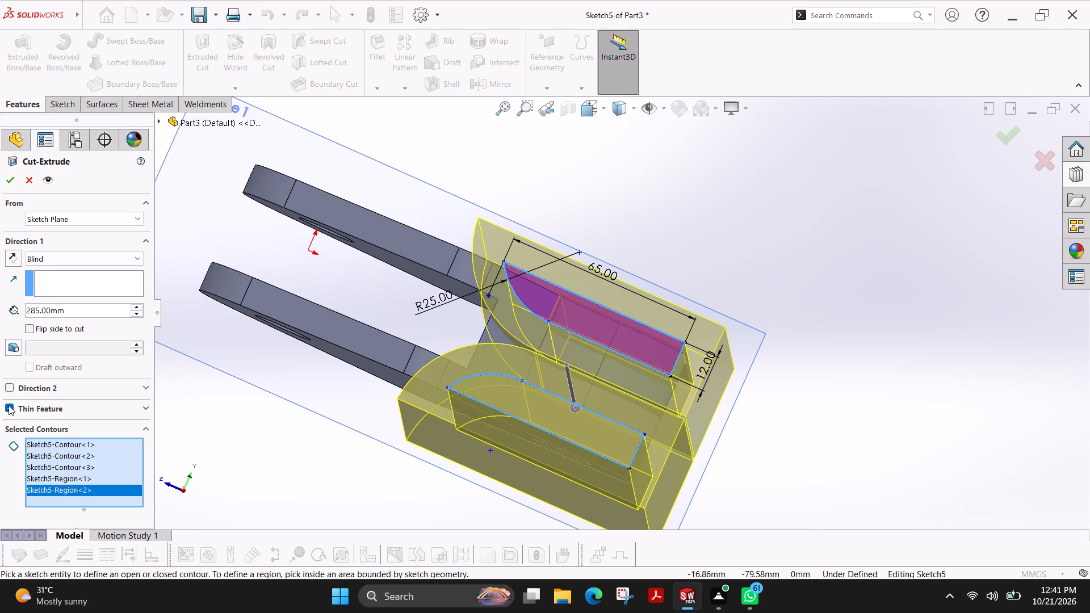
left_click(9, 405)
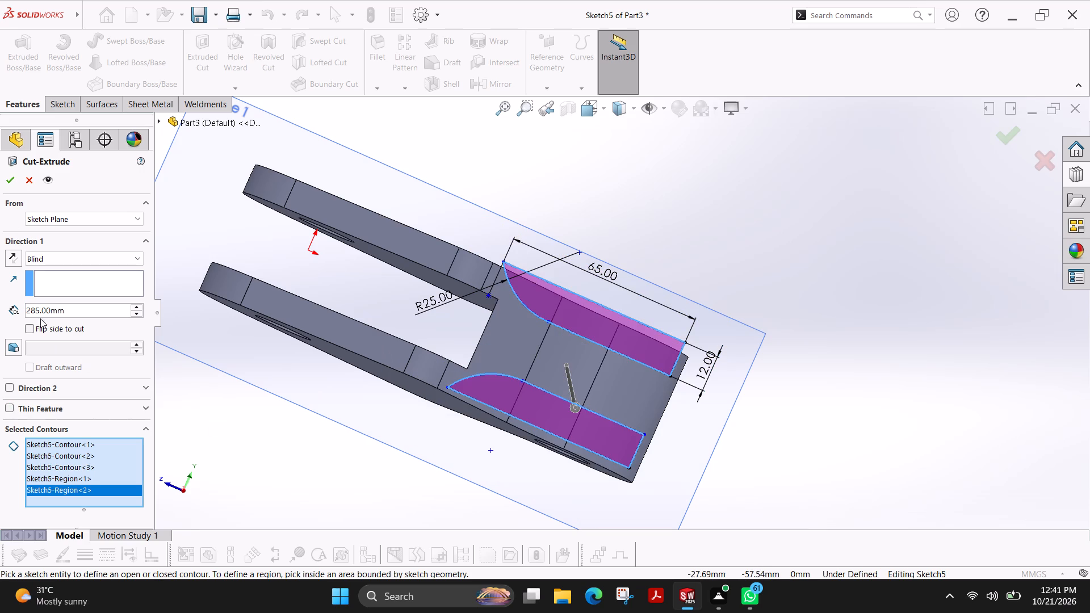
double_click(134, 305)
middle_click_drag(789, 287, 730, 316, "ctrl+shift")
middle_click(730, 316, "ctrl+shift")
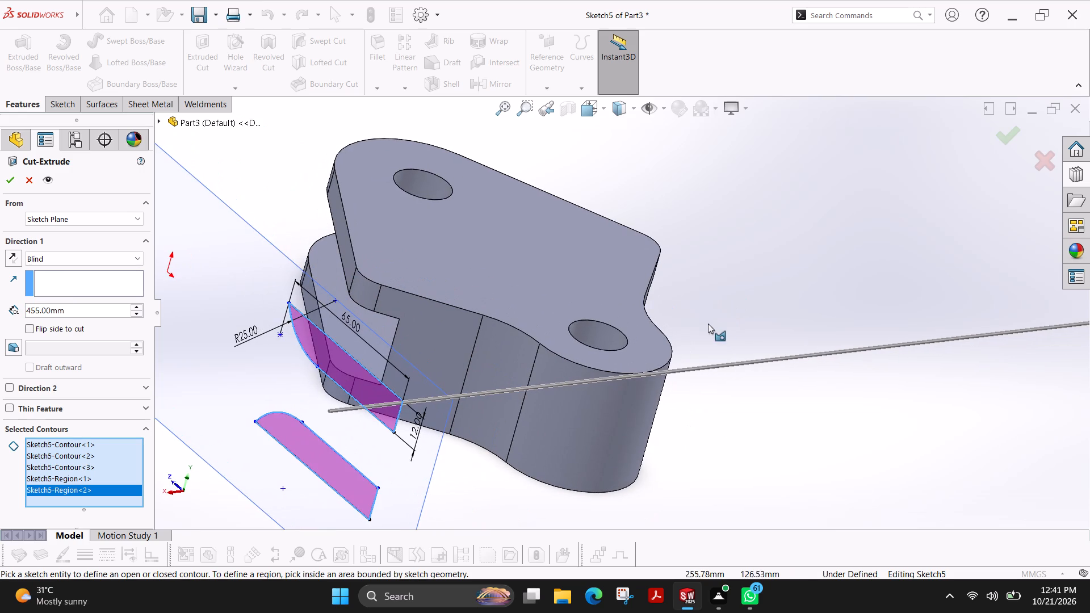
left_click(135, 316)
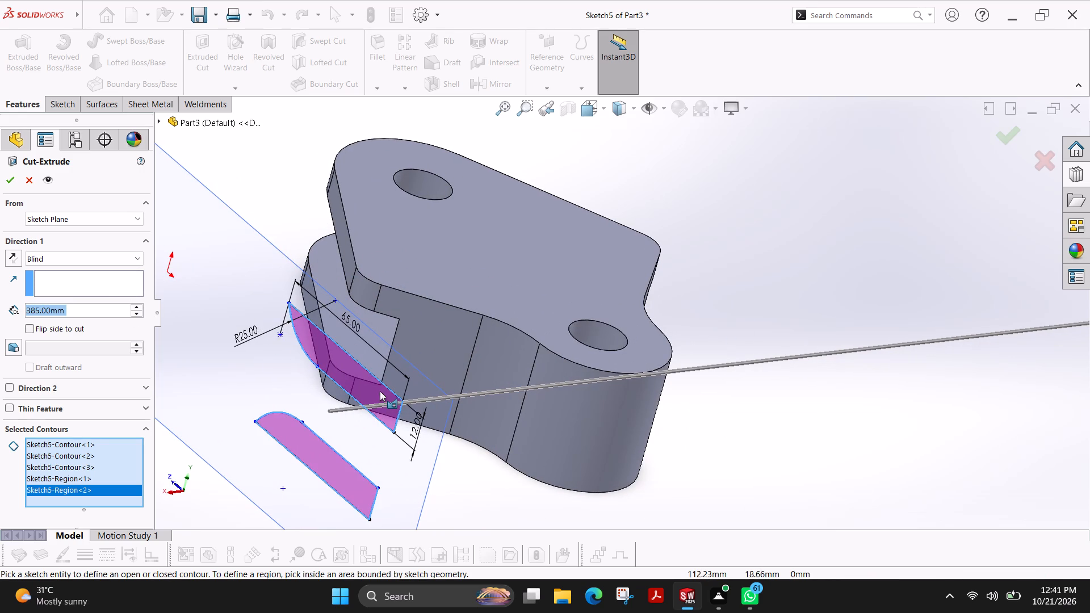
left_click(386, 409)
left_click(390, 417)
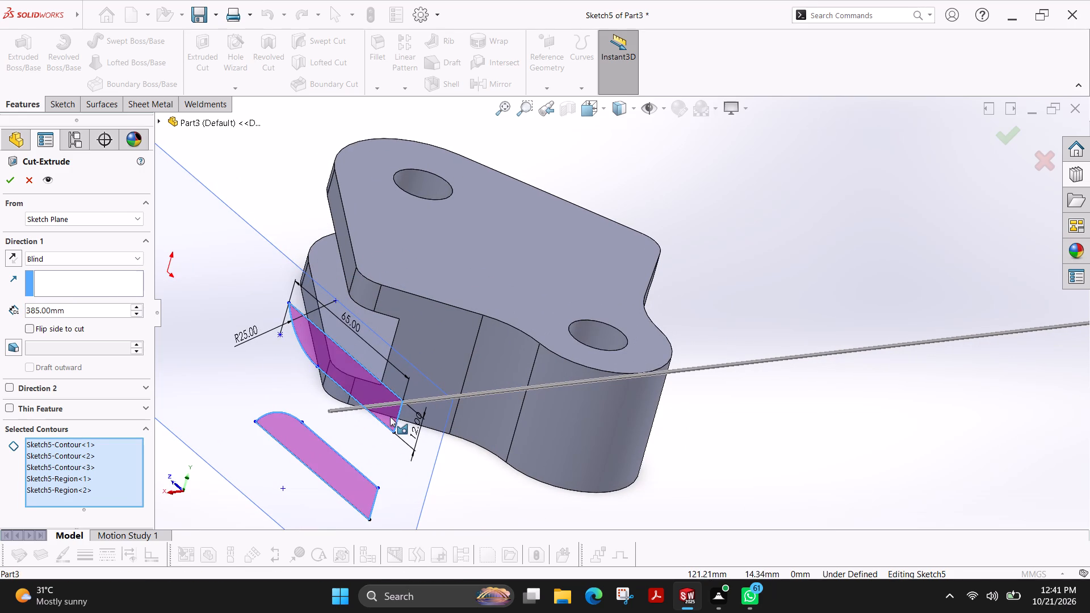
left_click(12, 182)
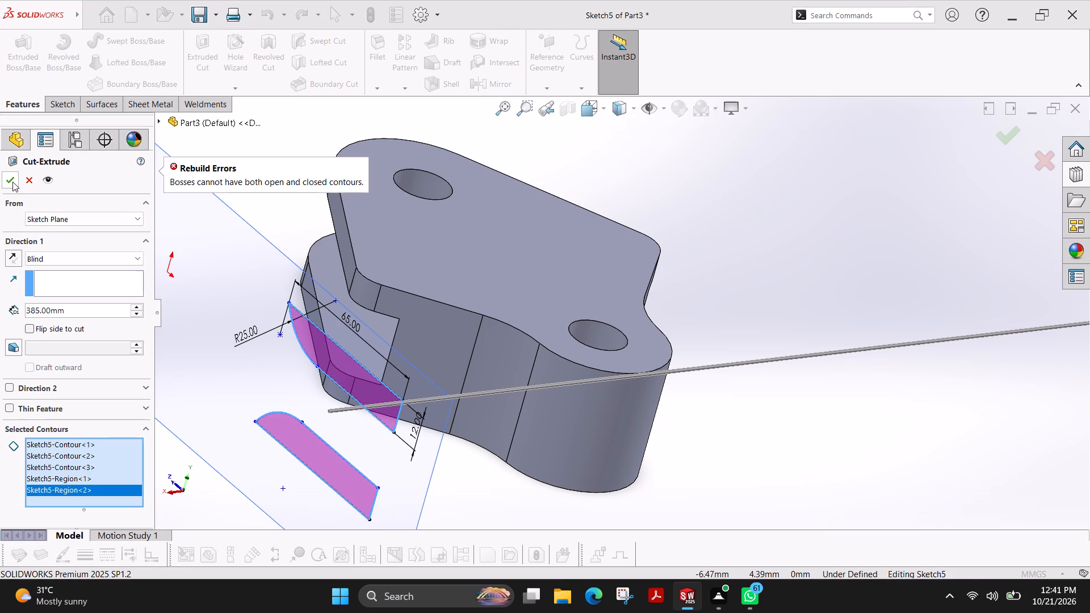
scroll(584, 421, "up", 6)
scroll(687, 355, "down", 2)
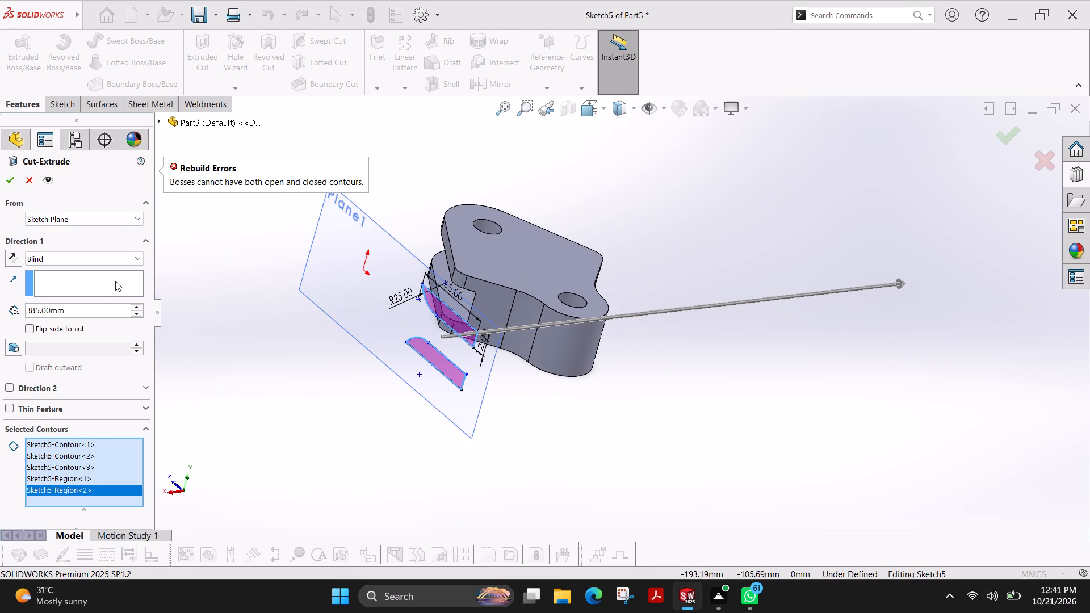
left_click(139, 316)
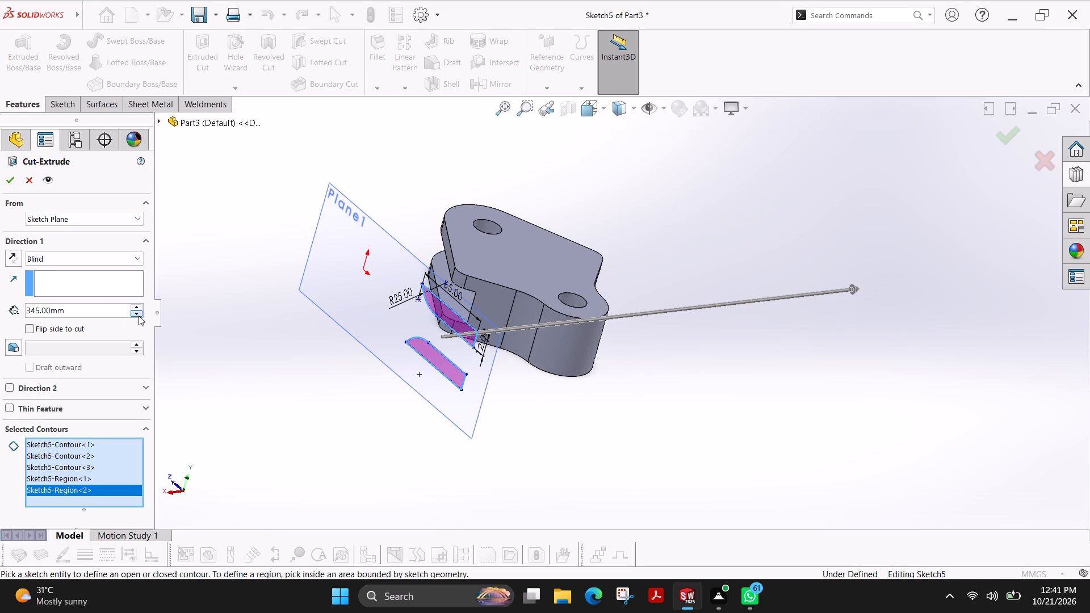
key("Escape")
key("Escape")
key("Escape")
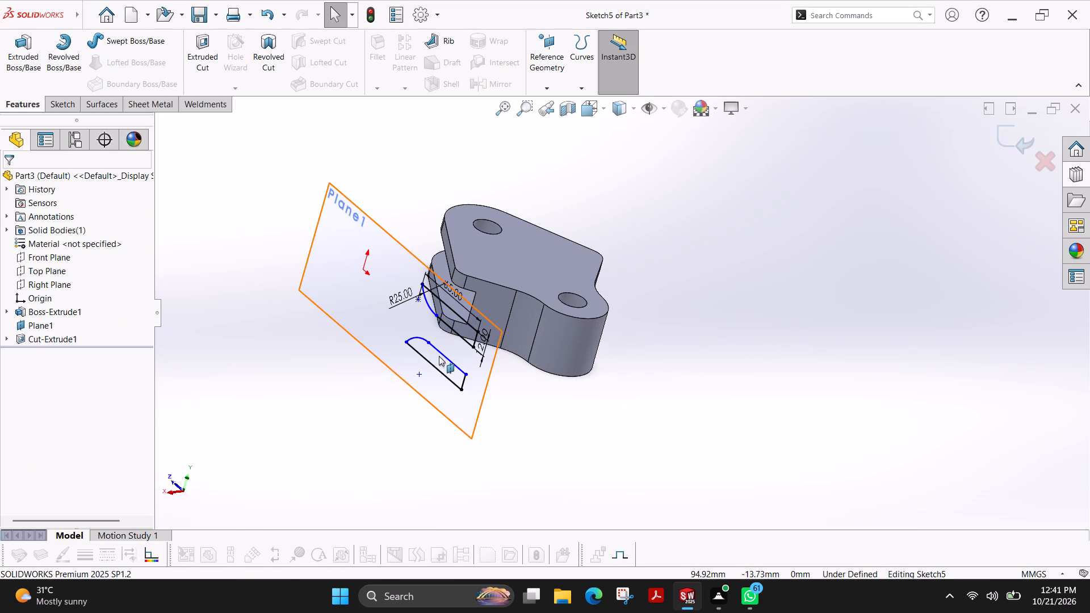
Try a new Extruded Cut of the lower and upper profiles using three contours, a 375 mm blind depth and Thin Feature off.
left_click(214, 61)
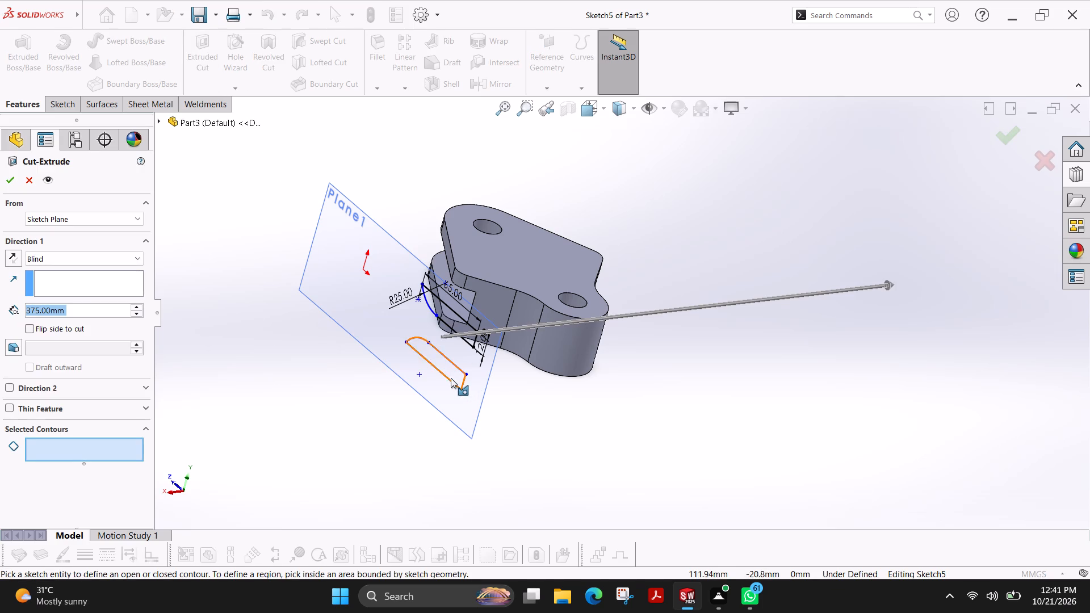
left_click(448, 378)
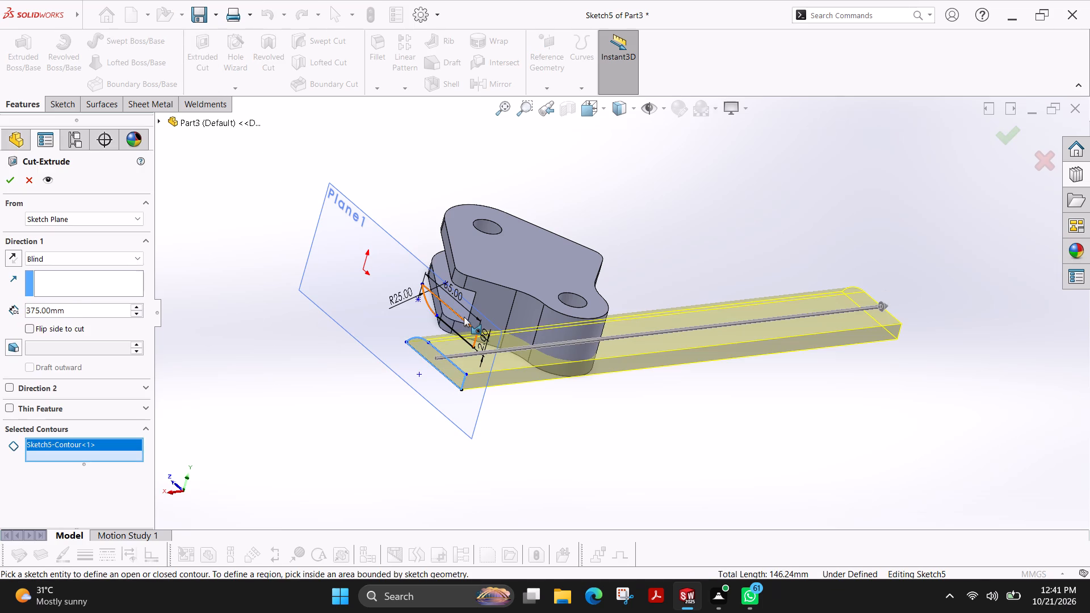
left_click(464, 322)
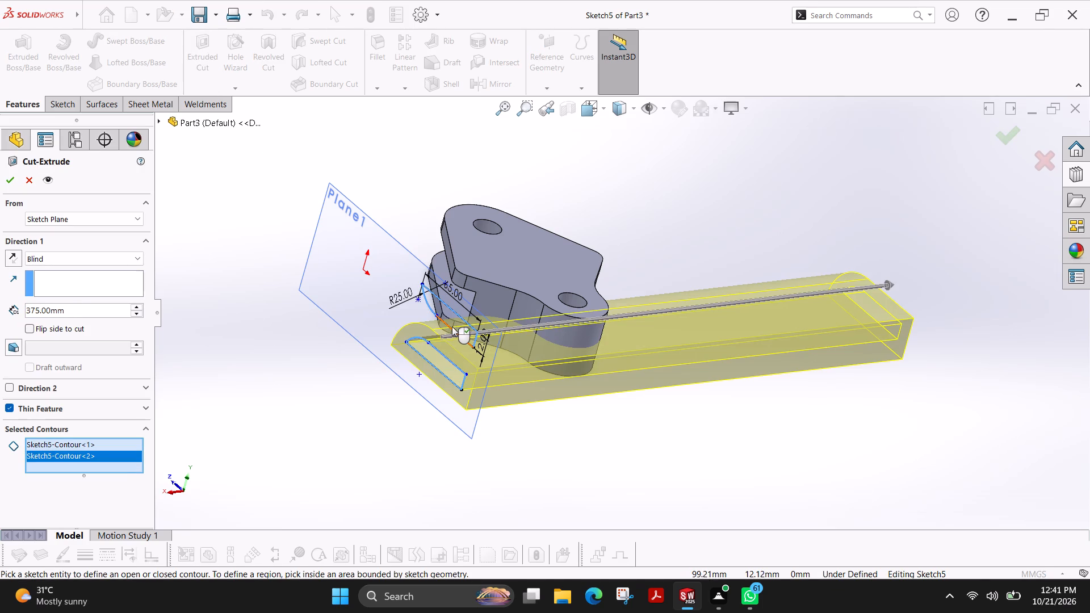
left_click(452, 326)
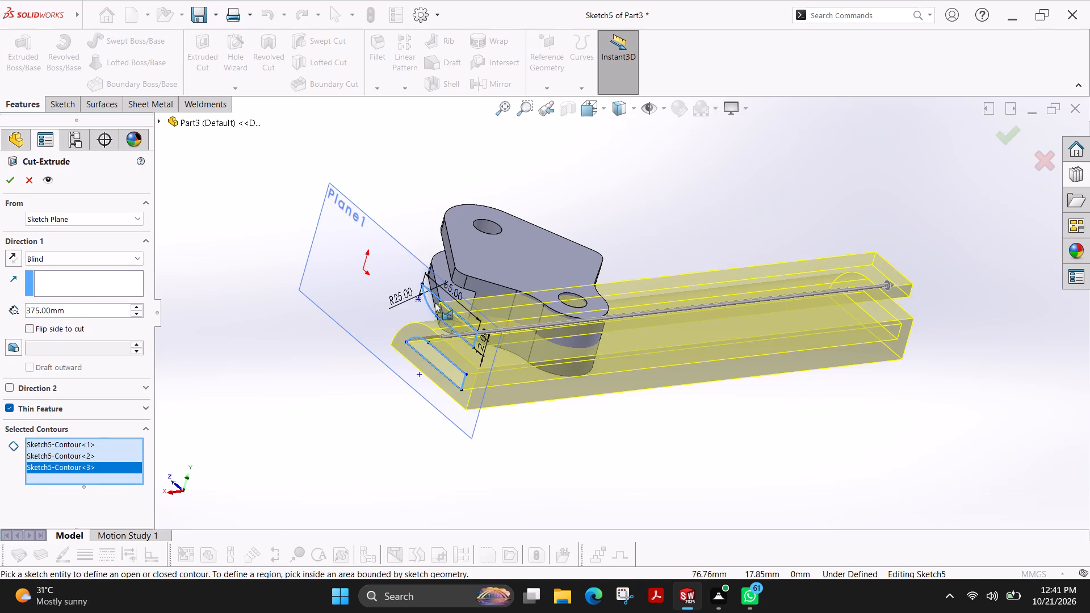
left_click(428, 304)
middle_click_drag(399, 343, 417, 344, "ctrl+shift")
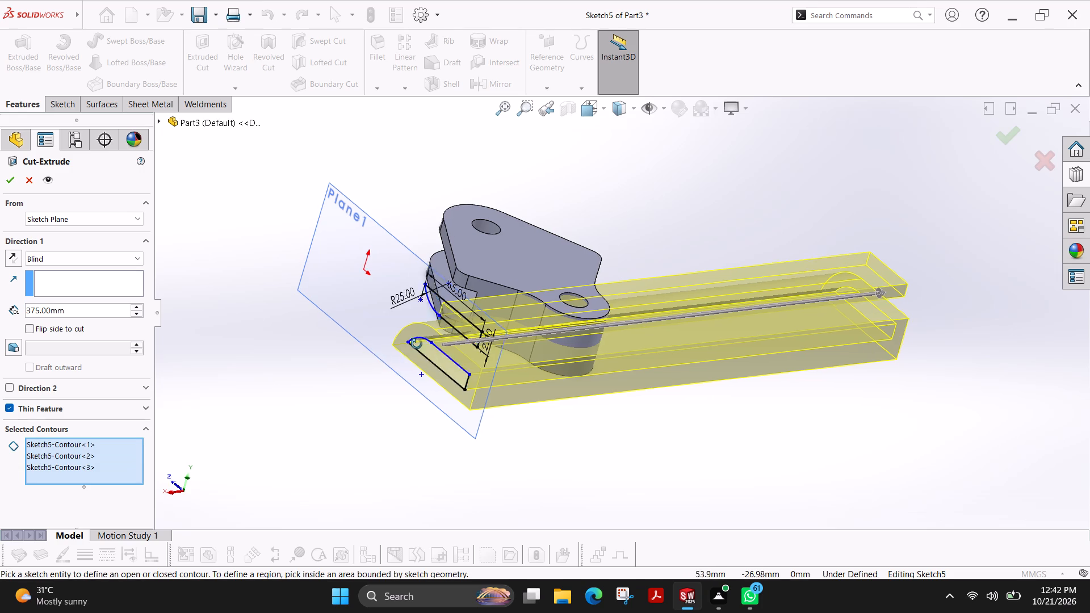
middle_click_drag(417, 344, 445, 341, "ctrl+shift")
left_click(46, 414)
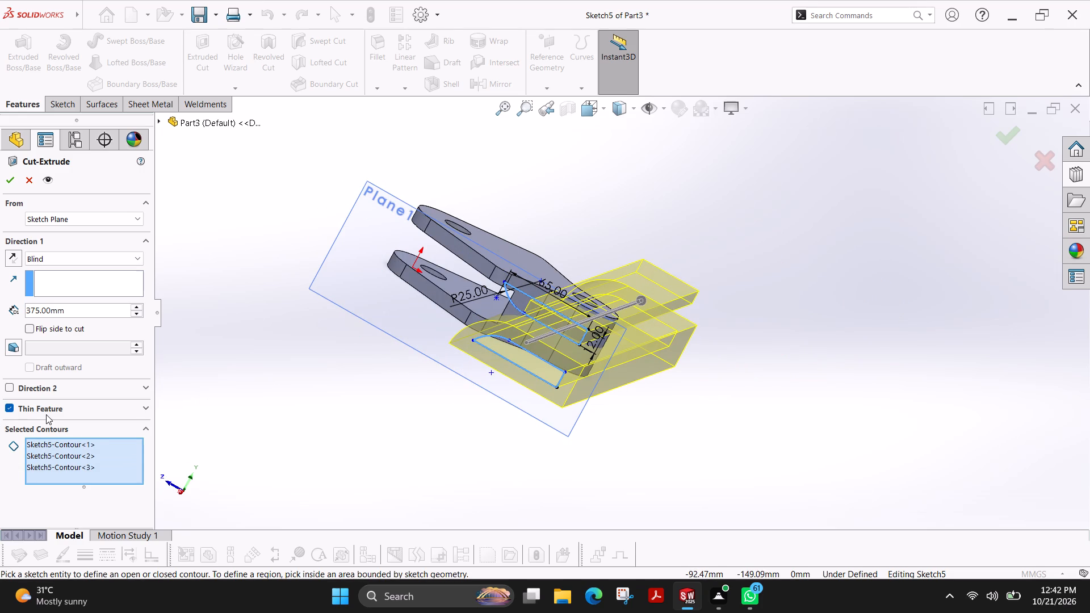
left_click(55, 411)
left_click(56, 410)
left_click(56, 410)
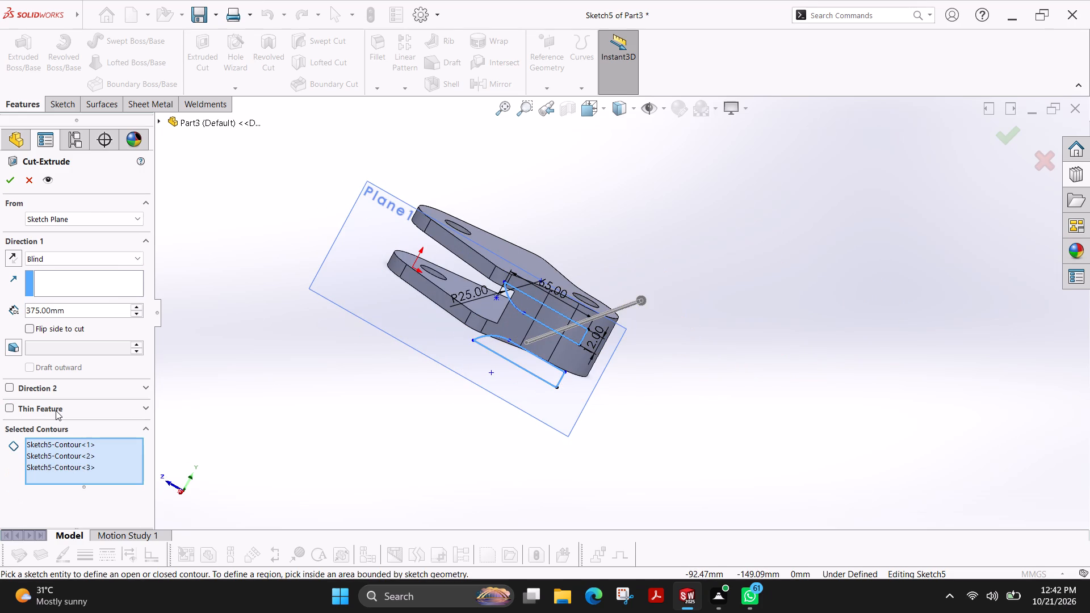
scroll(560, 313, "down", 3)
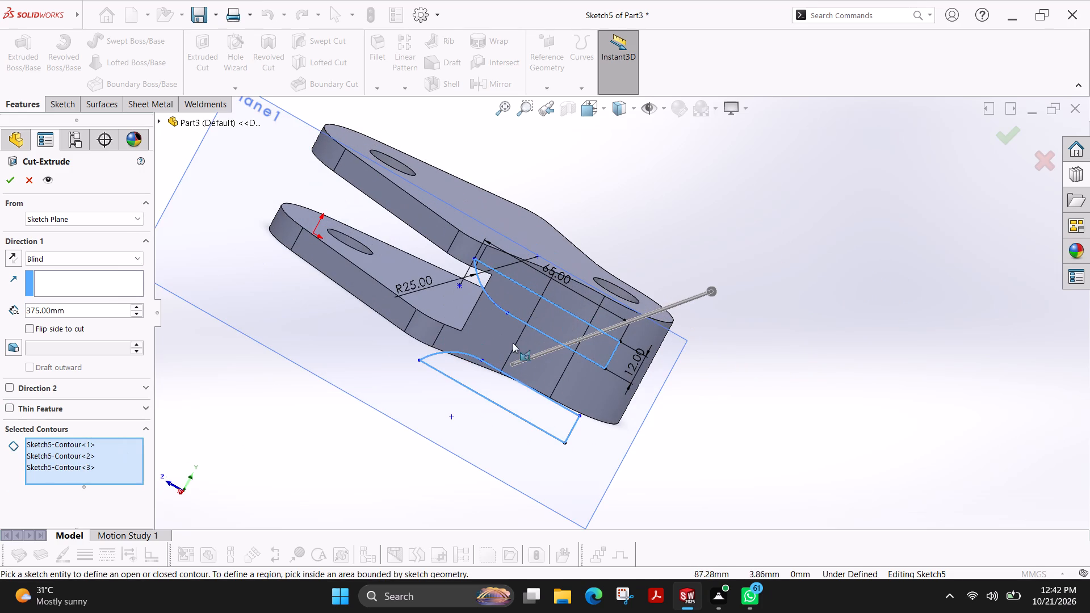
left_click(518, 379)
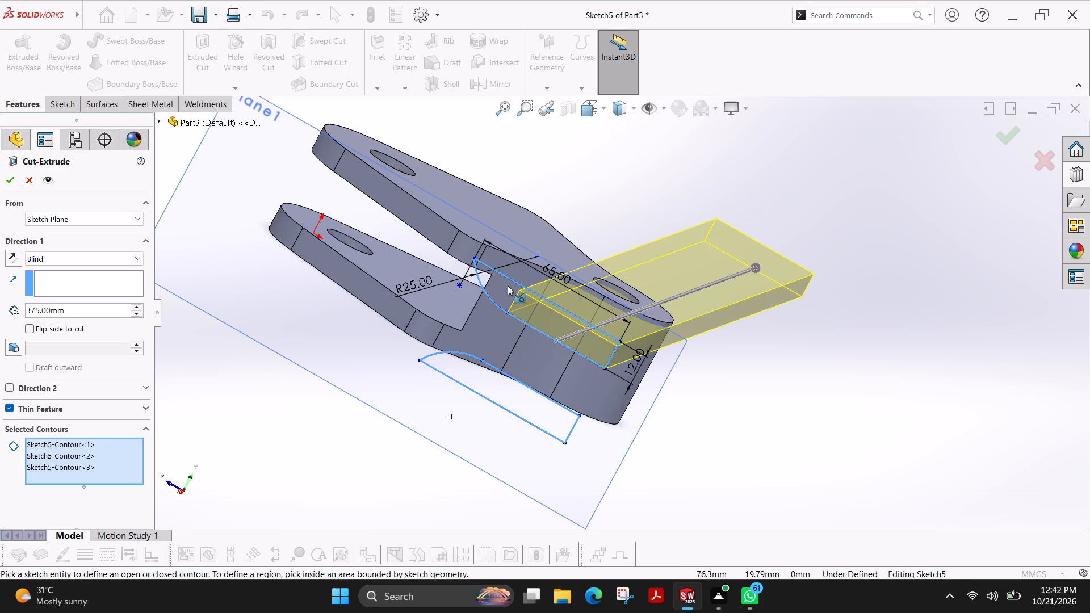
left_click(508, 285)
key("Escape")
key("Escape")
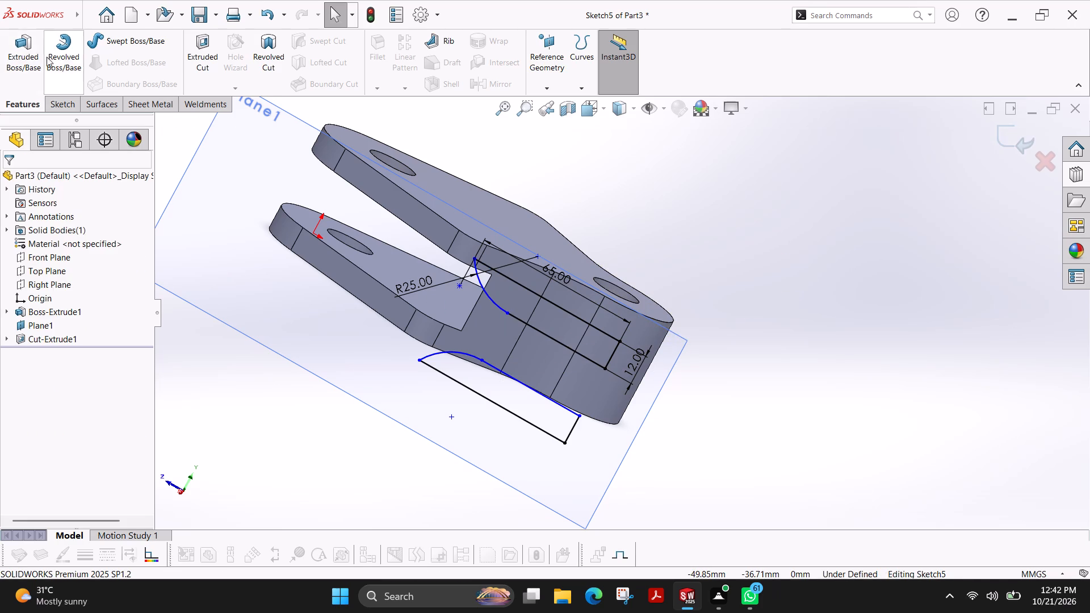
Reopen Sketch5 for editing and delete the 65 mm length dimension of the upper profile.
left_click(53, 109)
left_click(24, 55)
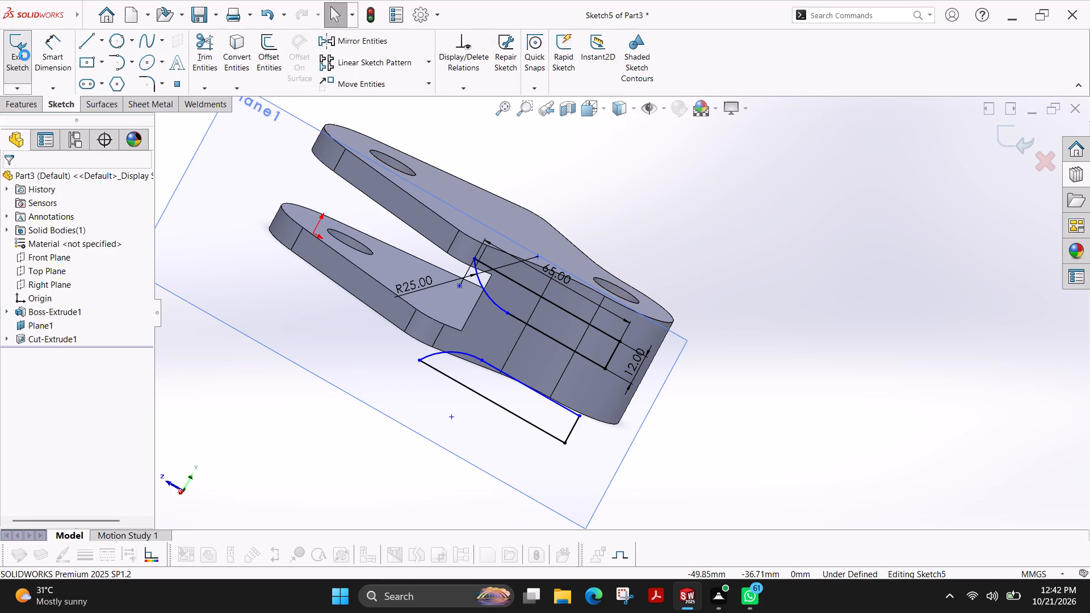
left_click(24, 55)
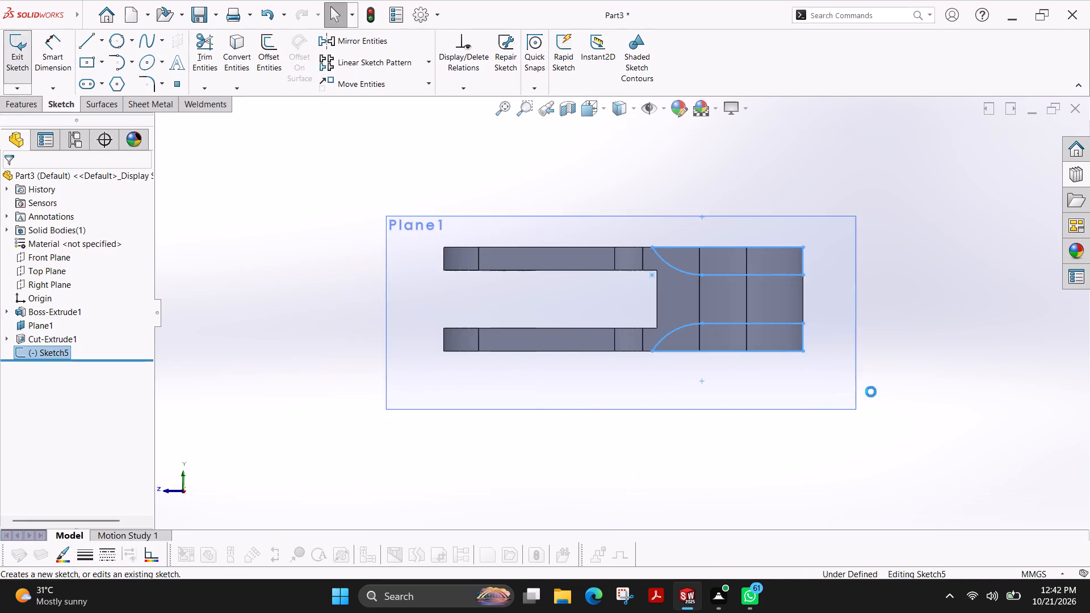
scroll(821, 318, "down", 3)
scroll(523, 232, "down", 3)
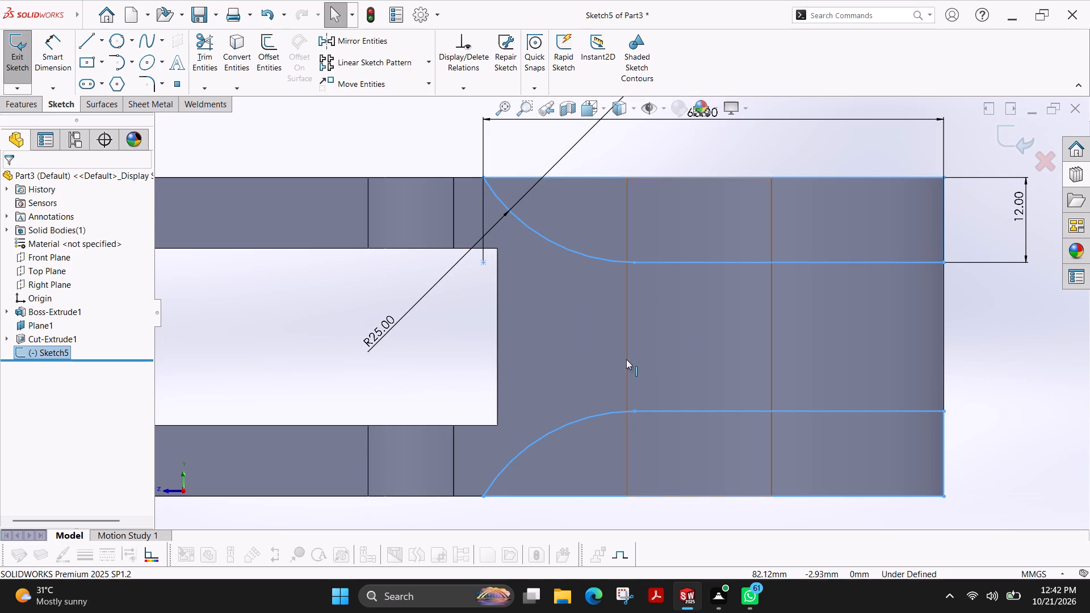
scroll(620, 361, "up", 2)
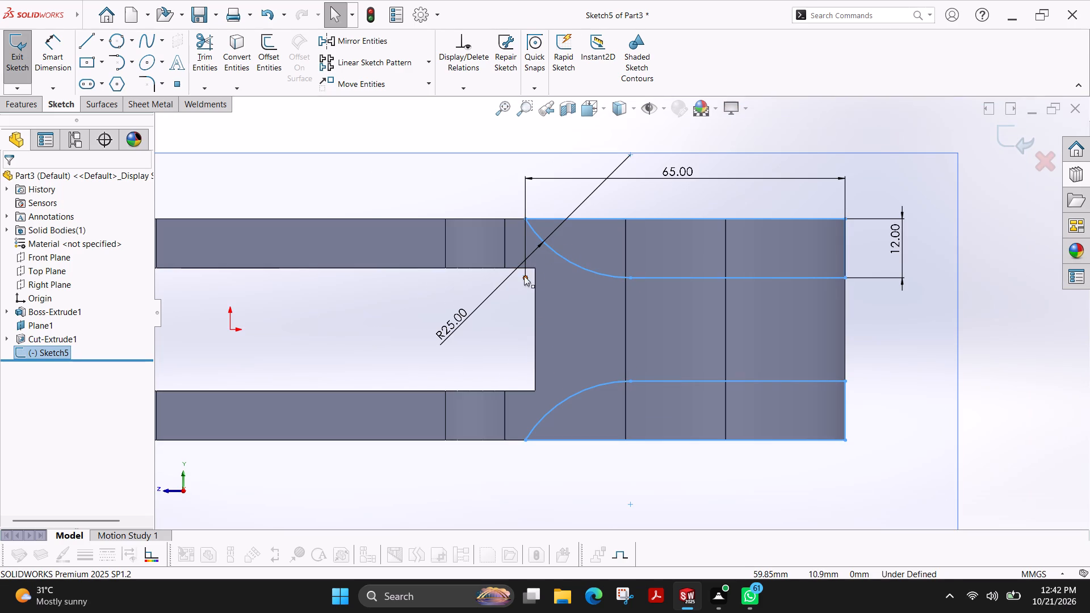
key("Escape")
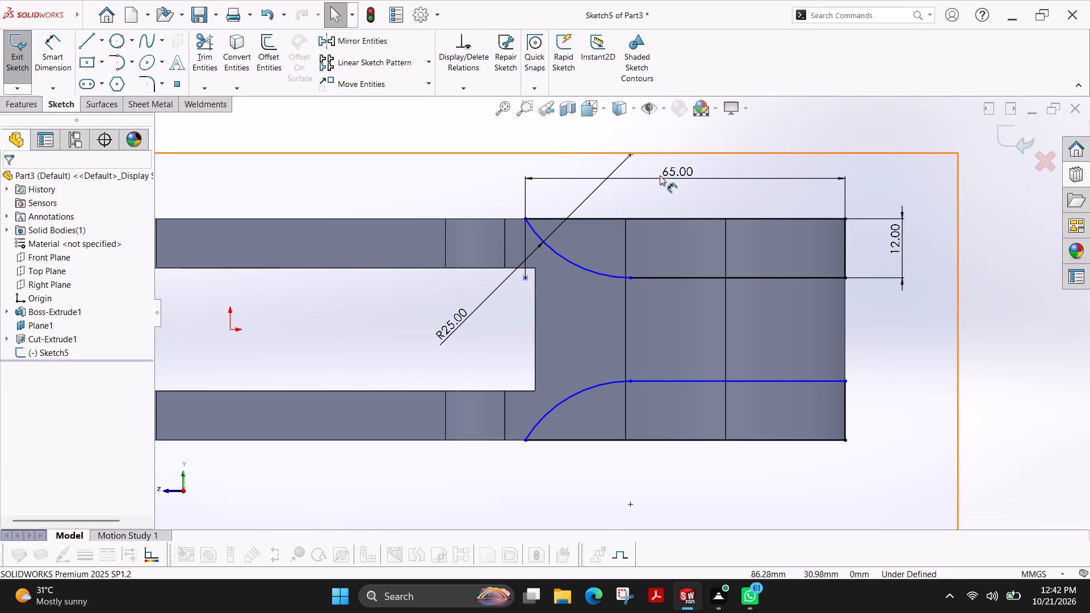
left_click(663, 175)
key("Delete")
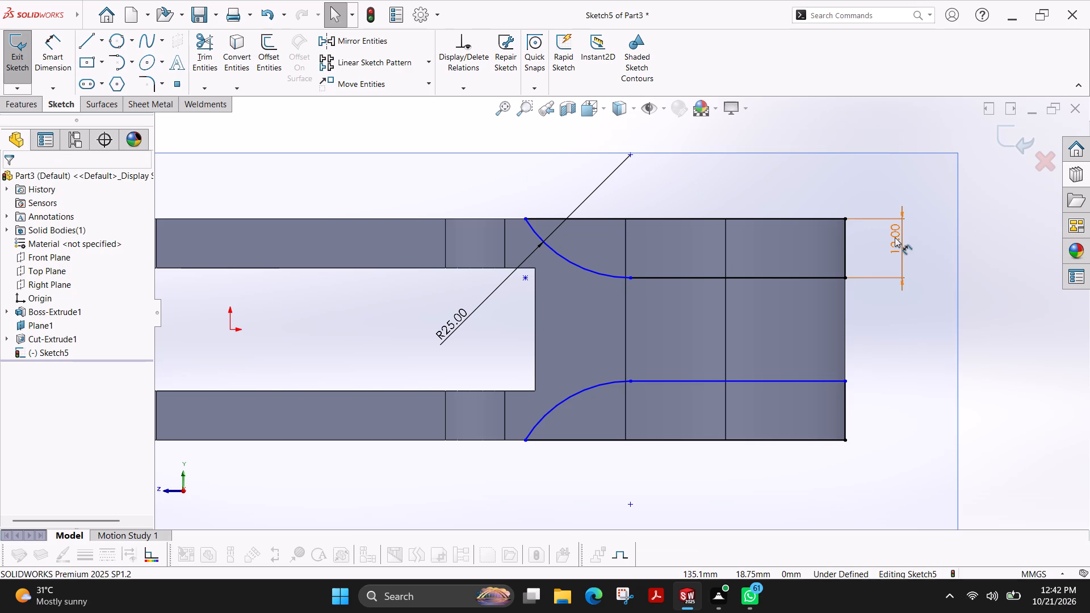
Delete the upper profile's height dimension and the R25 radius dimension, then finish editing Sketch5.
left_click(895, 237)
key("Delete")
left_click(598, 184)
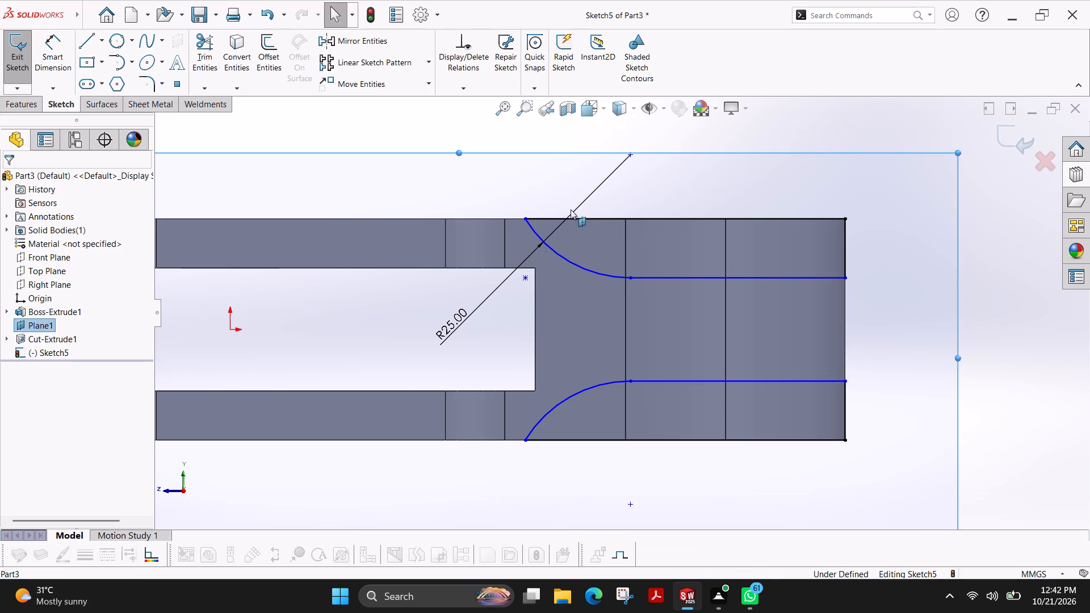
left_click(464, 309)
key("Delete")
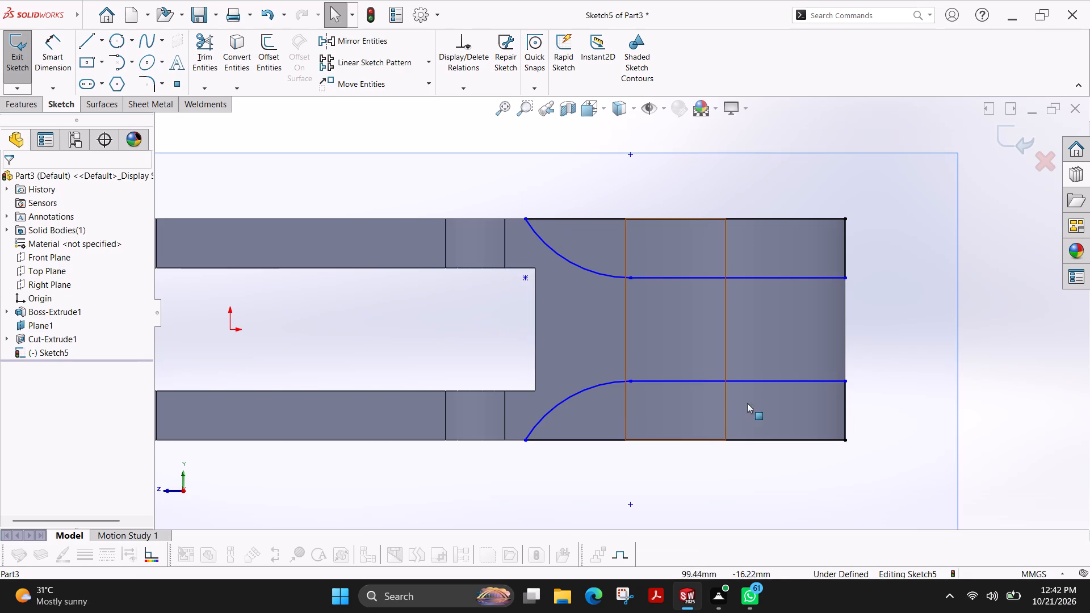
left_click(23, 74)
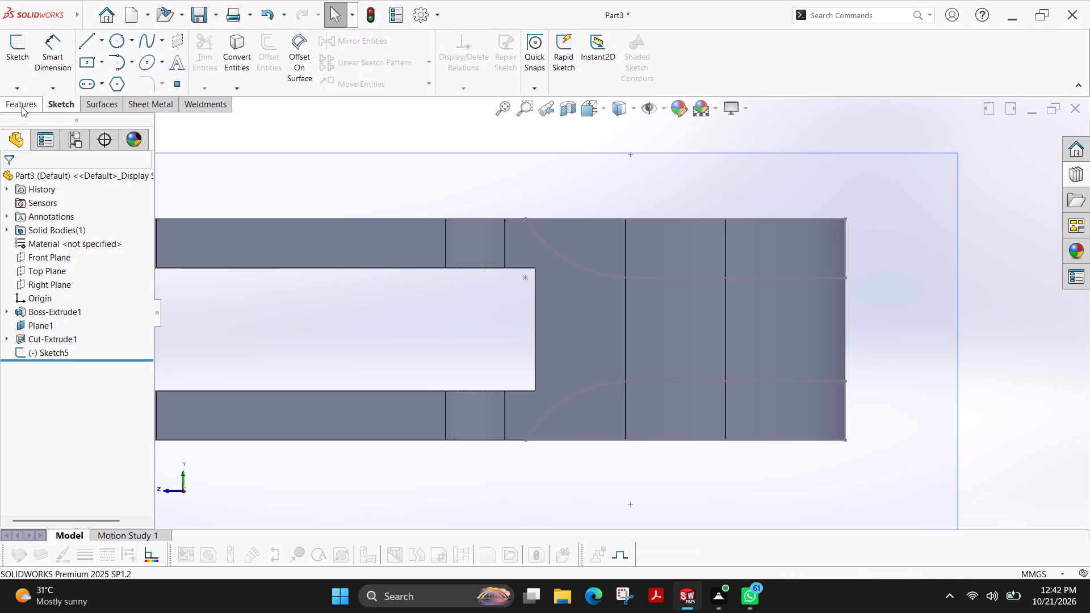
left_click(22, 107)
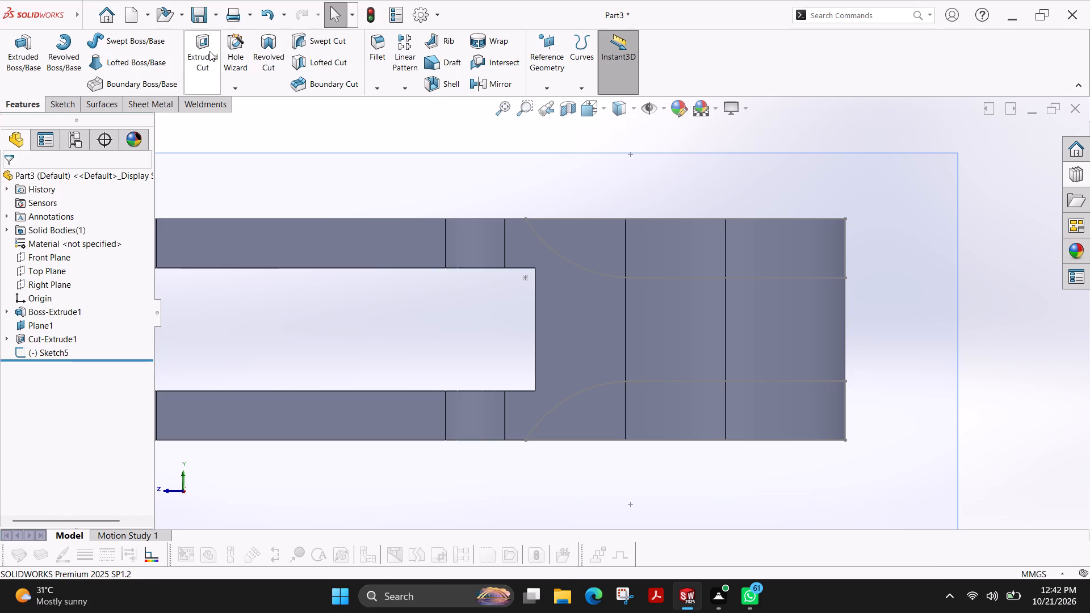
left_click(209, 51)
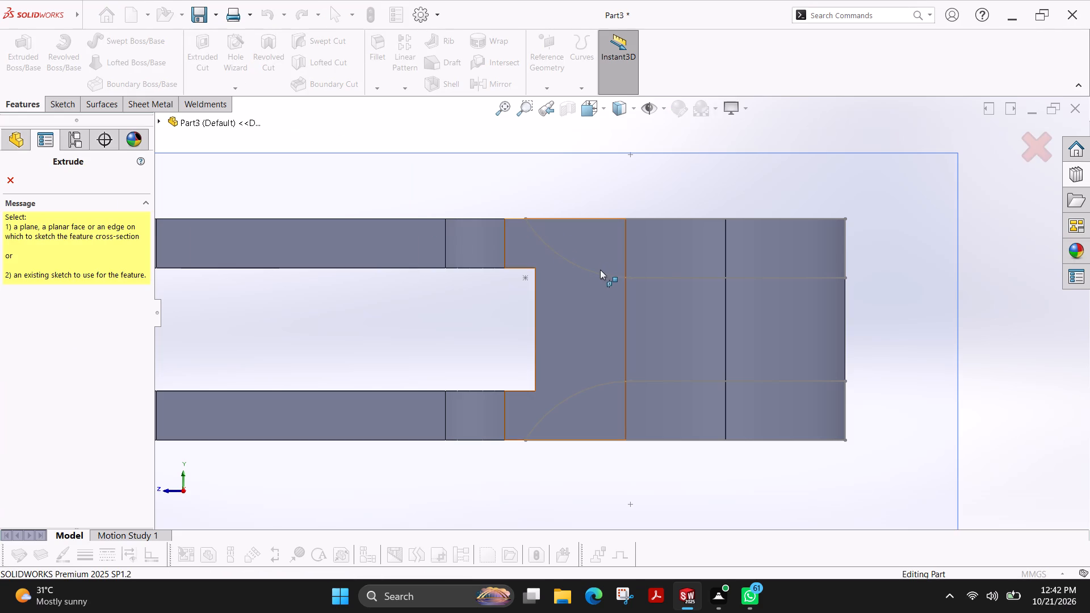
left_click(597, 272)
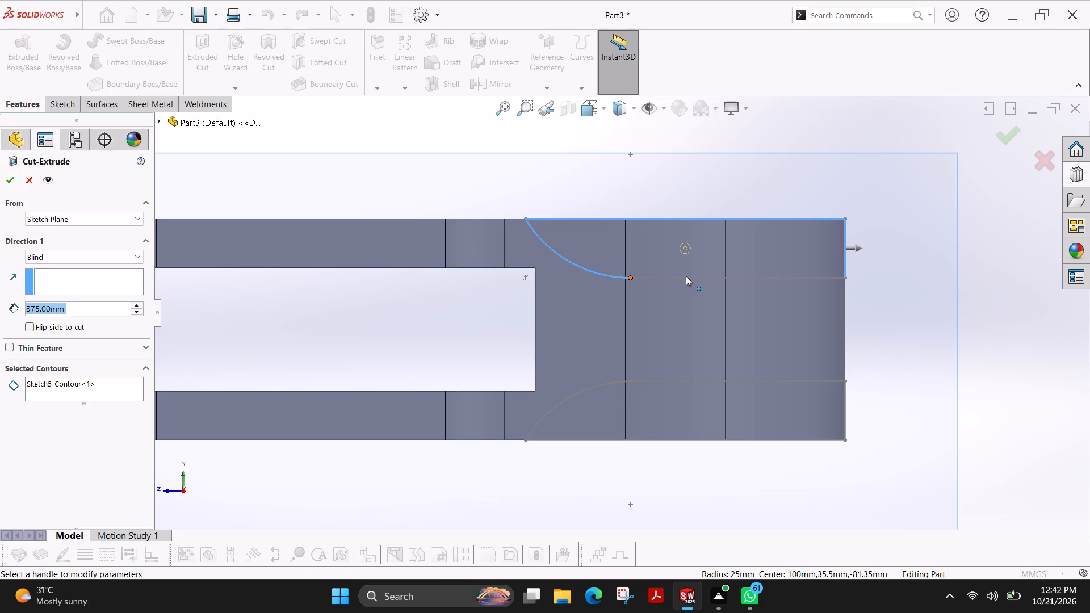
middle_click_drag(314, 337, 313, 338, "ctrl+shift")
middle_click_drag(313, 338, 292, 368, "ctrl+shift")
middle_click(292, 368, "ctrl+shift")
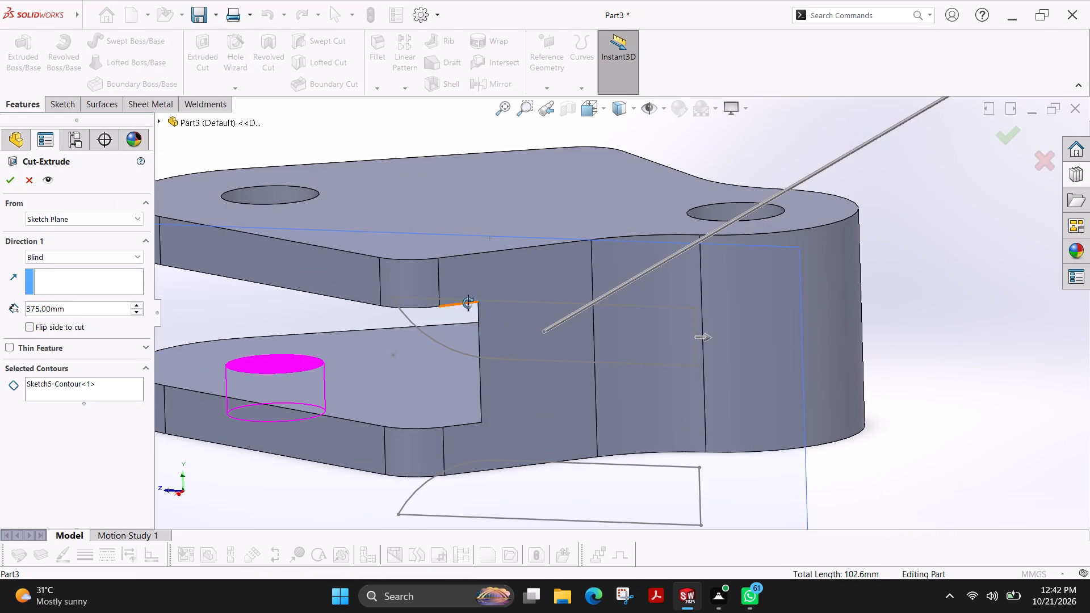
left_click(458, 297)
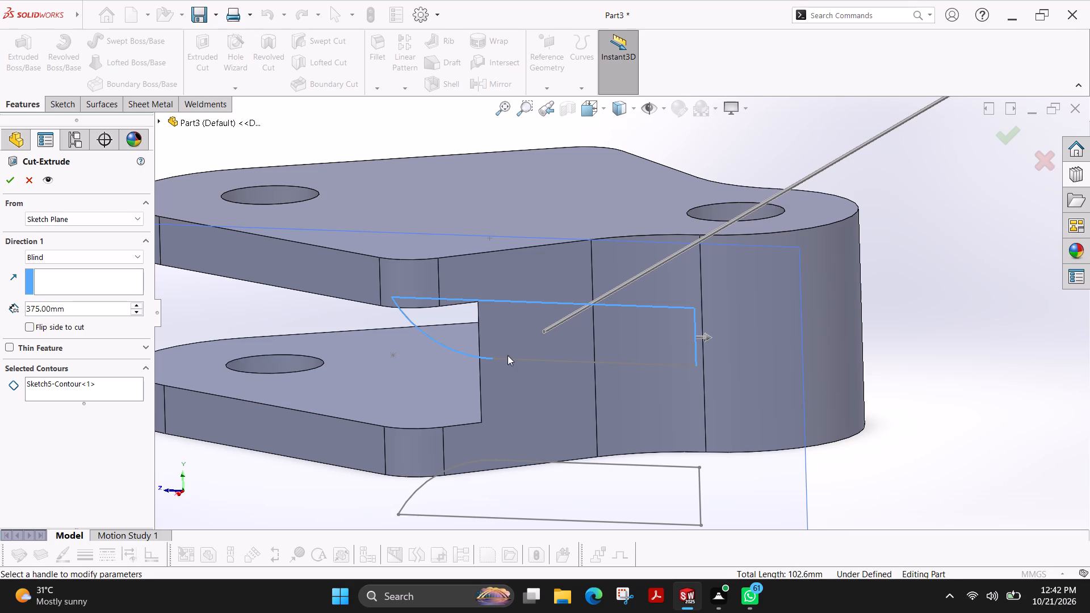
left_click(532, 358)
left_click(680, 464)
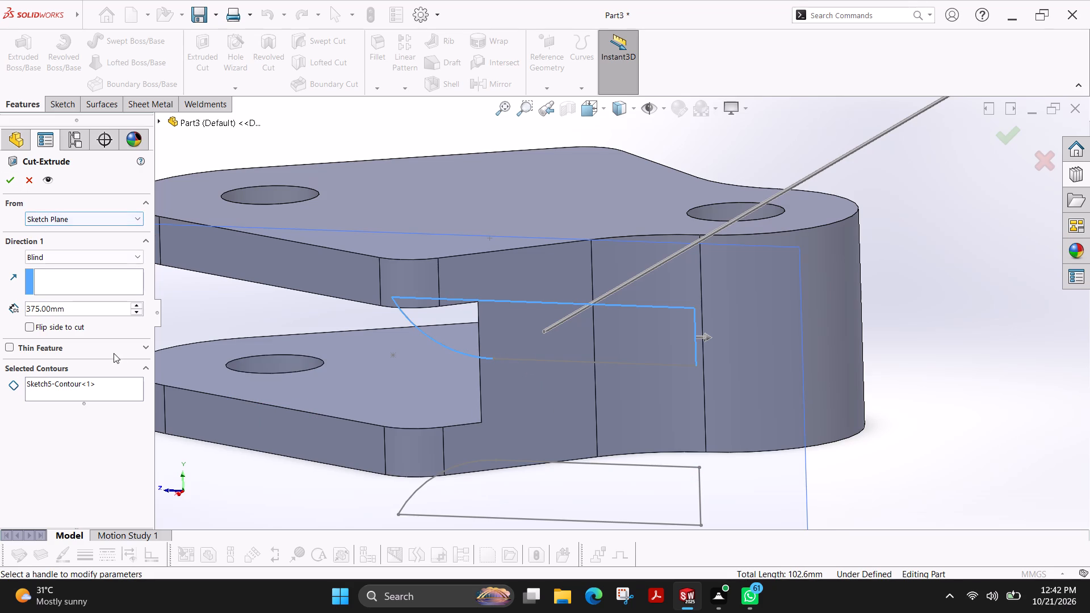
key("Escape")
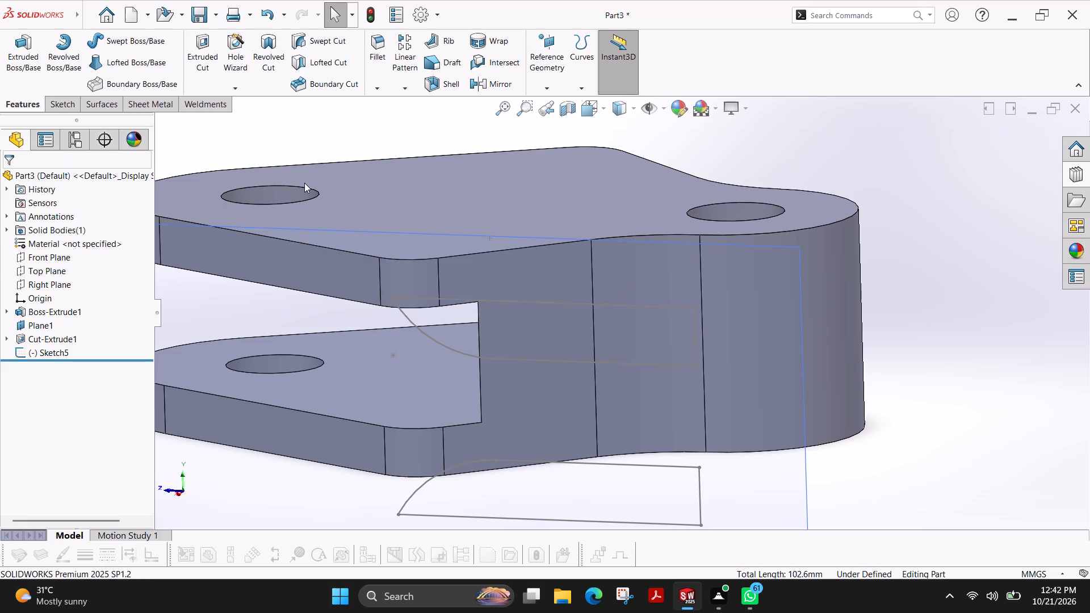
Make a blind Extruded Cut of 375 mm using the whole of Sketch5, merging its open contours.
left_click(194, 54)
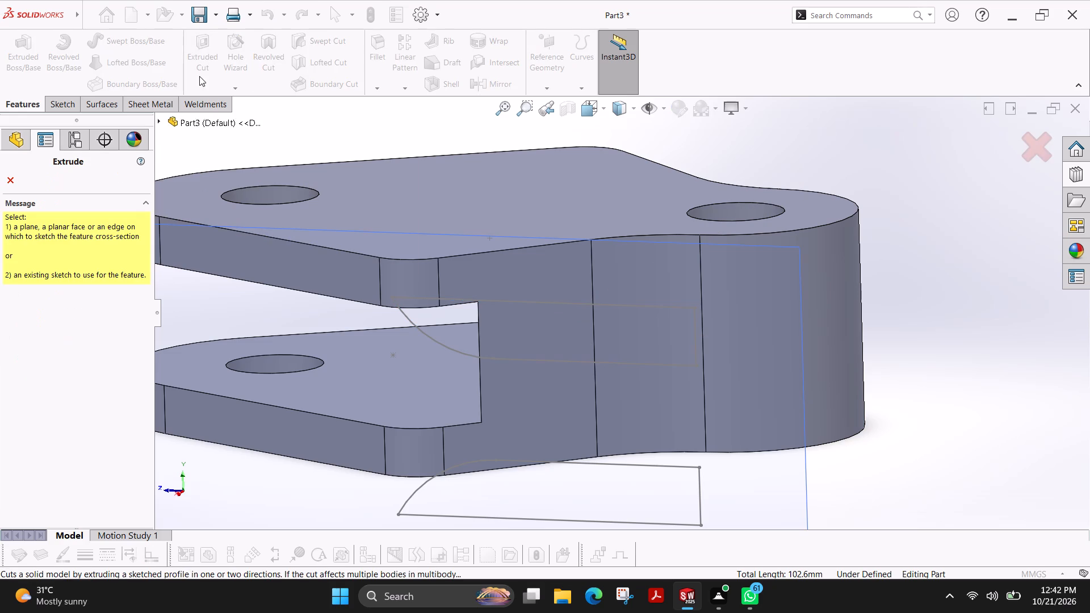
left_click(157, 124)
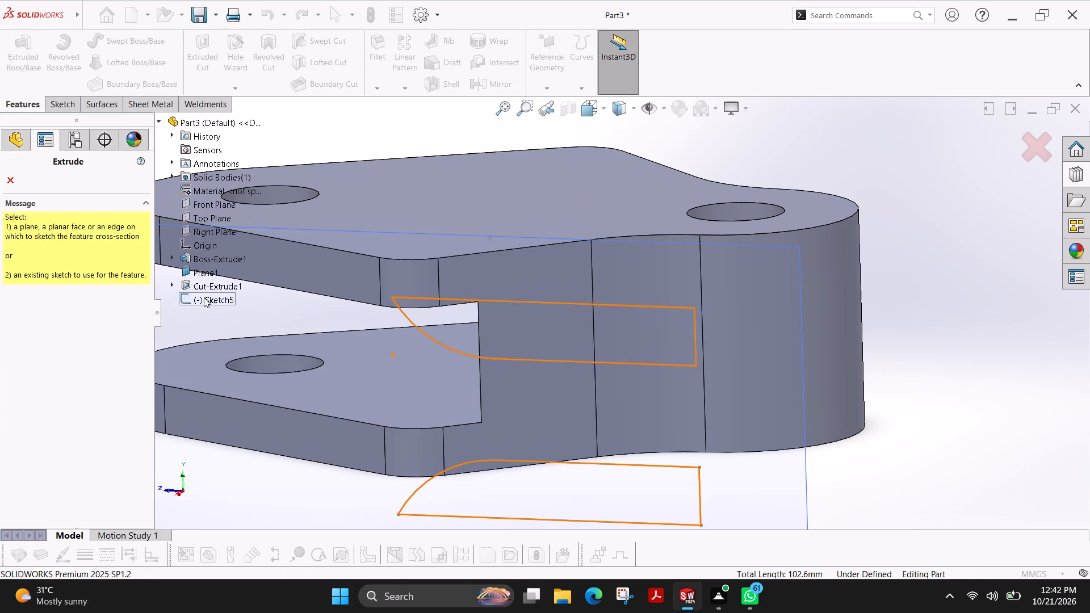
left_click(204, 297)
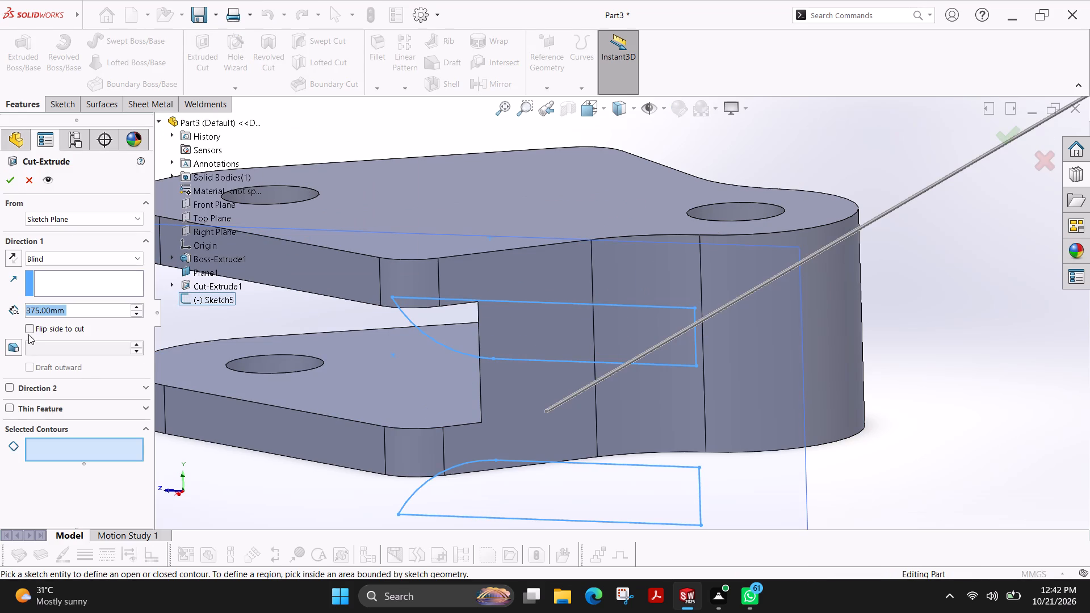
left_click(9, 186)
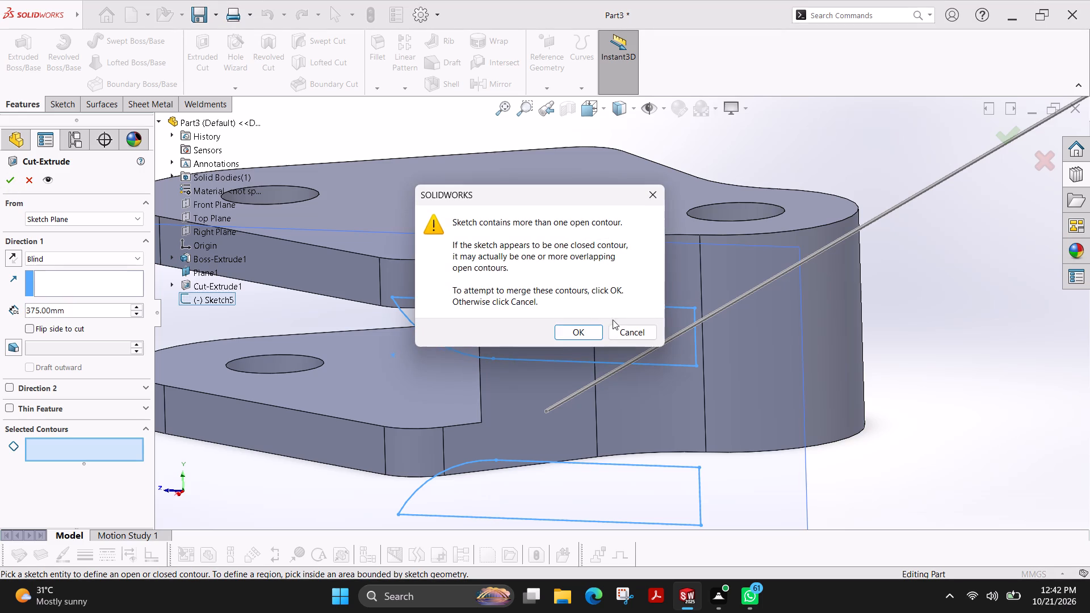
left_click(578, 334)
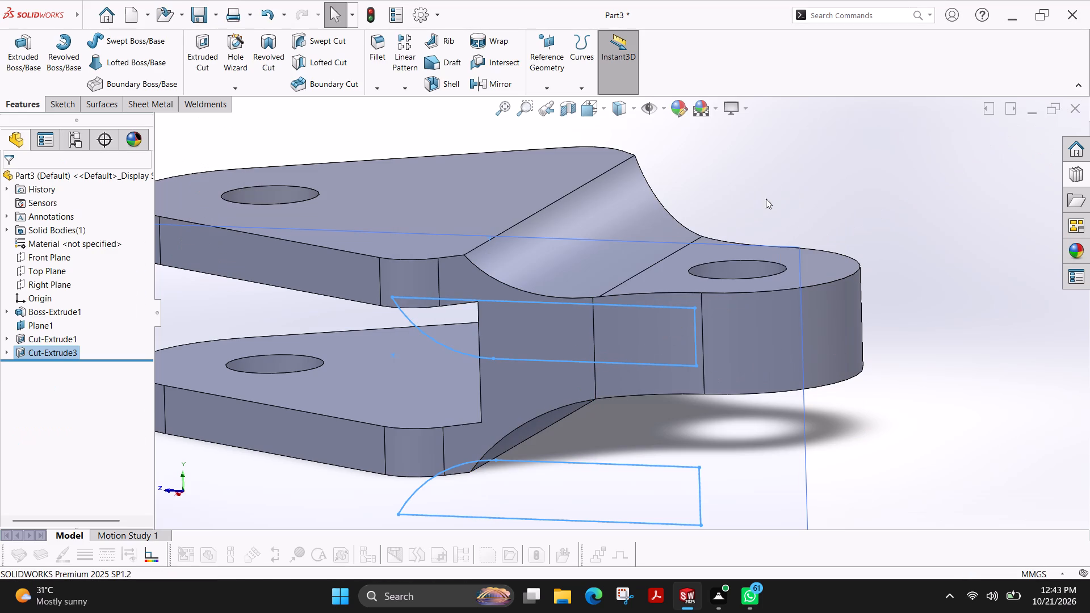
key("Escape")
key("Escape")
Set up a chamfer of 4 mm at 45° on the outer edge of the 20 mm hole in the upper fork arm.
scroll(738, 184, "down", 2)
scroll(738, 184, "up", 3)
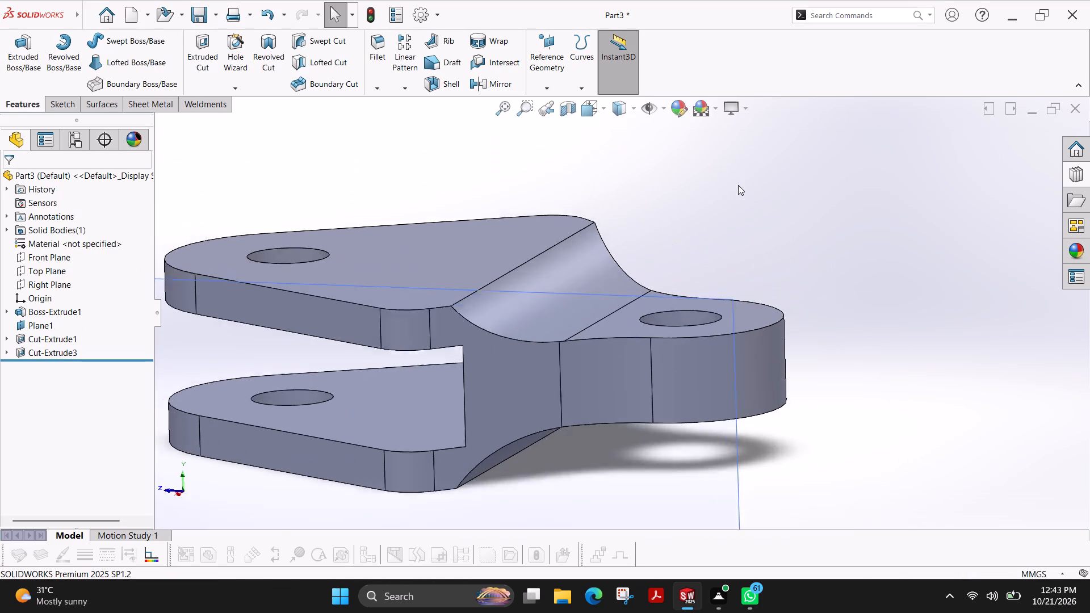
scroll(738, 185, "up", 1)
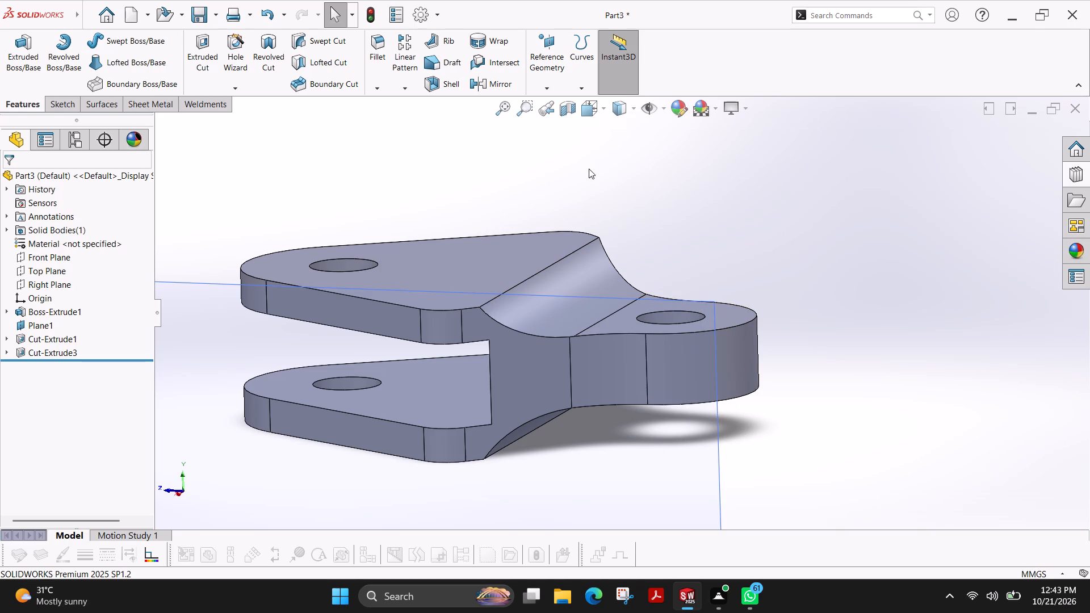
middle_click_drag(488, 138, 501, 237, "ctrl+shift")
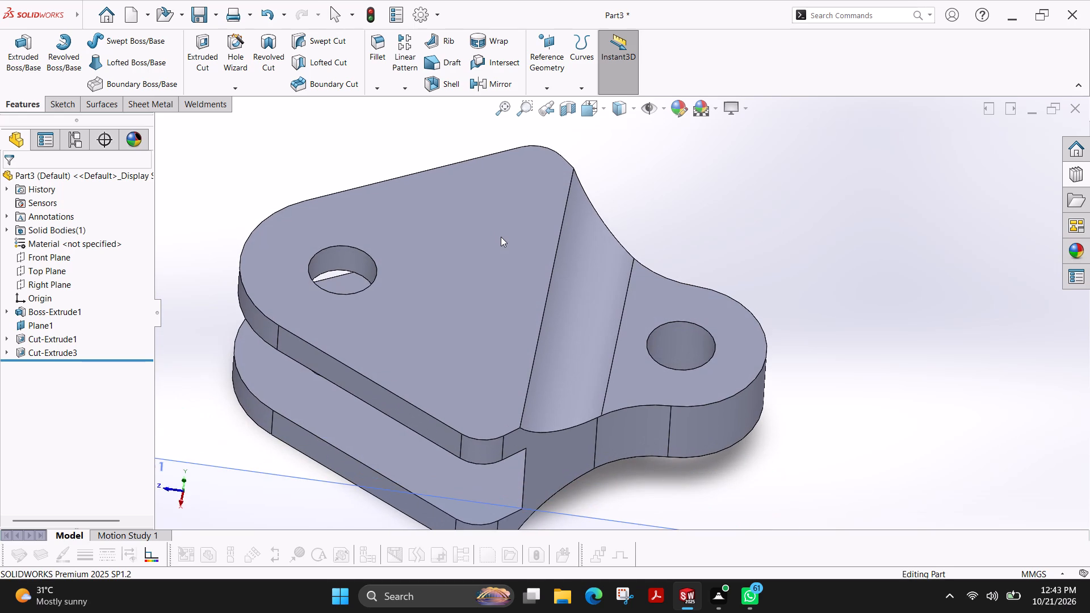
left_click(378, 271)
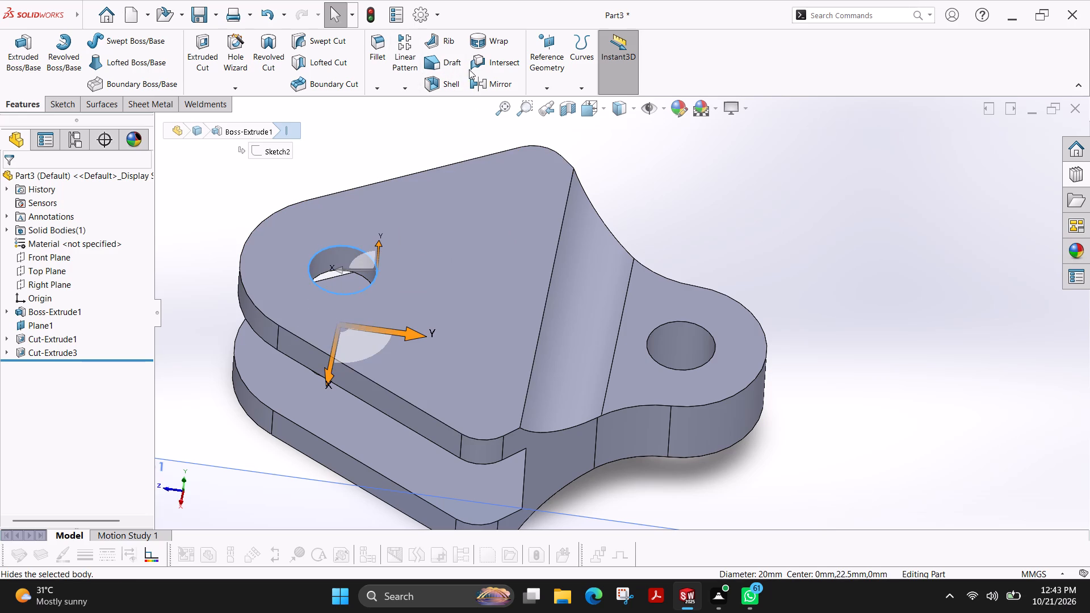
left_click(376, 88)
left_click(399, 116)
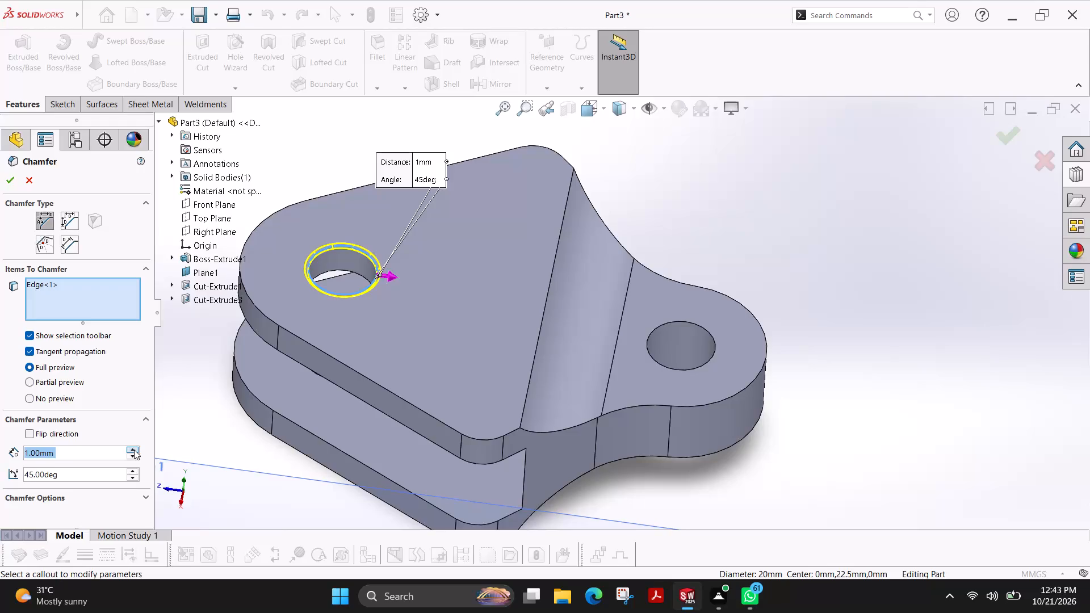
left_click(134, 450)
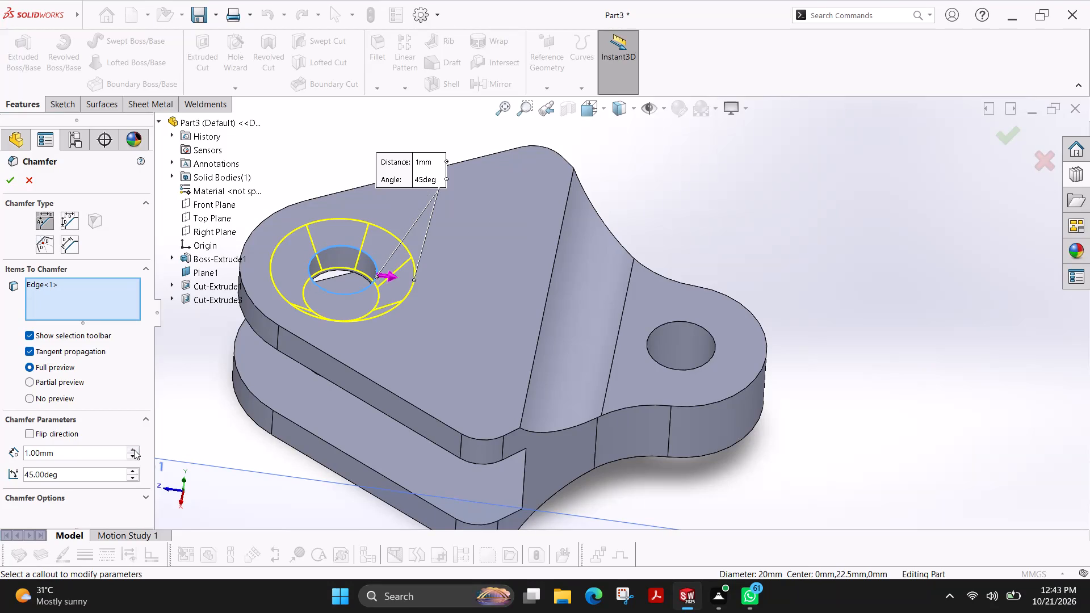
left_click(134, 450)
triple_click(136, 455)
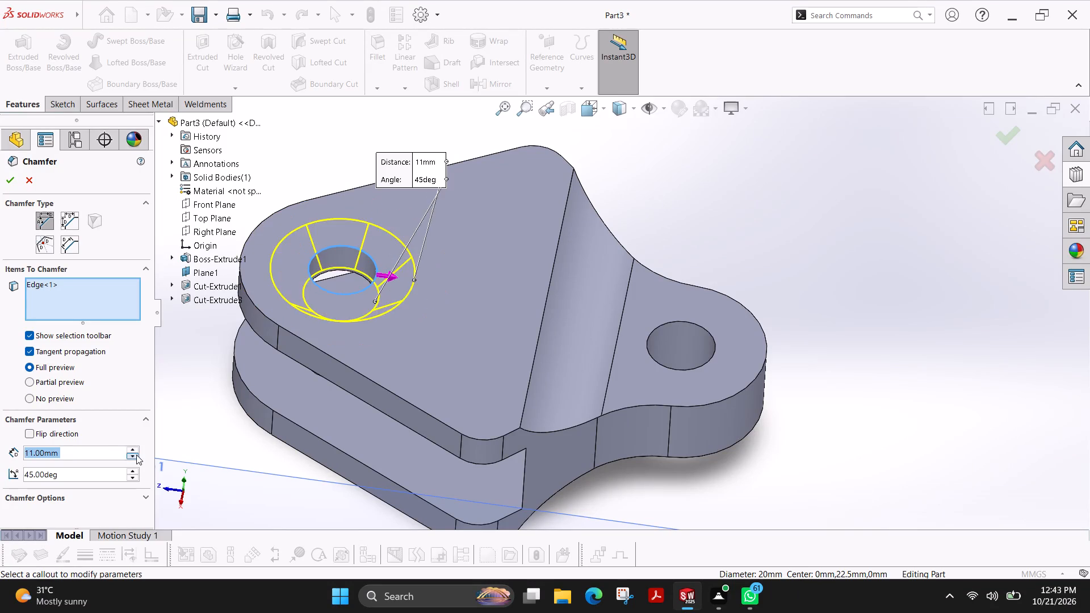
left_click(136, 455)
double_click(82, 451)
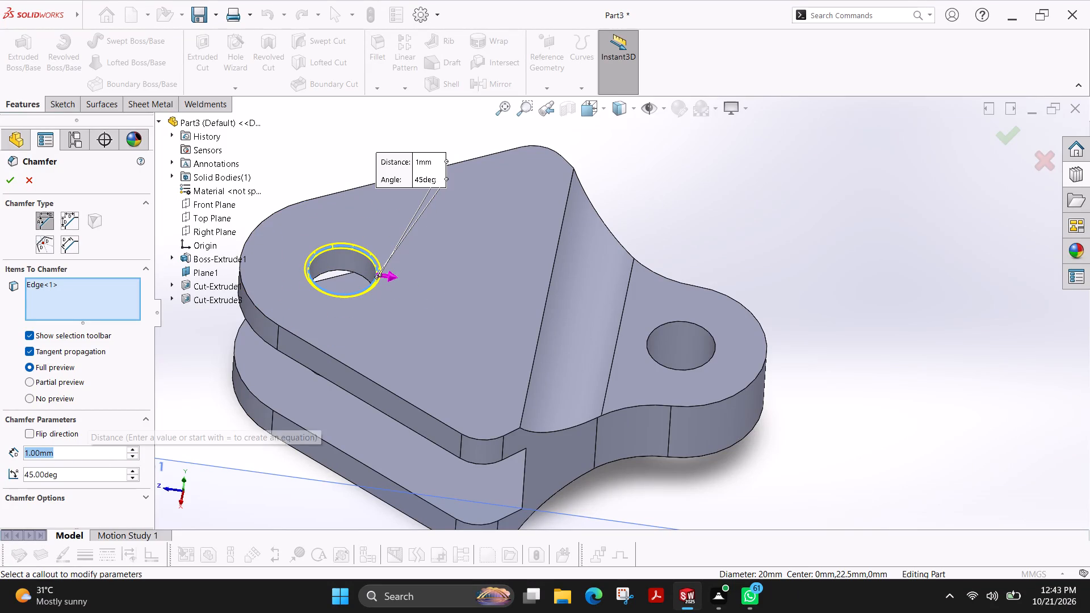
key("4")
key("Return")
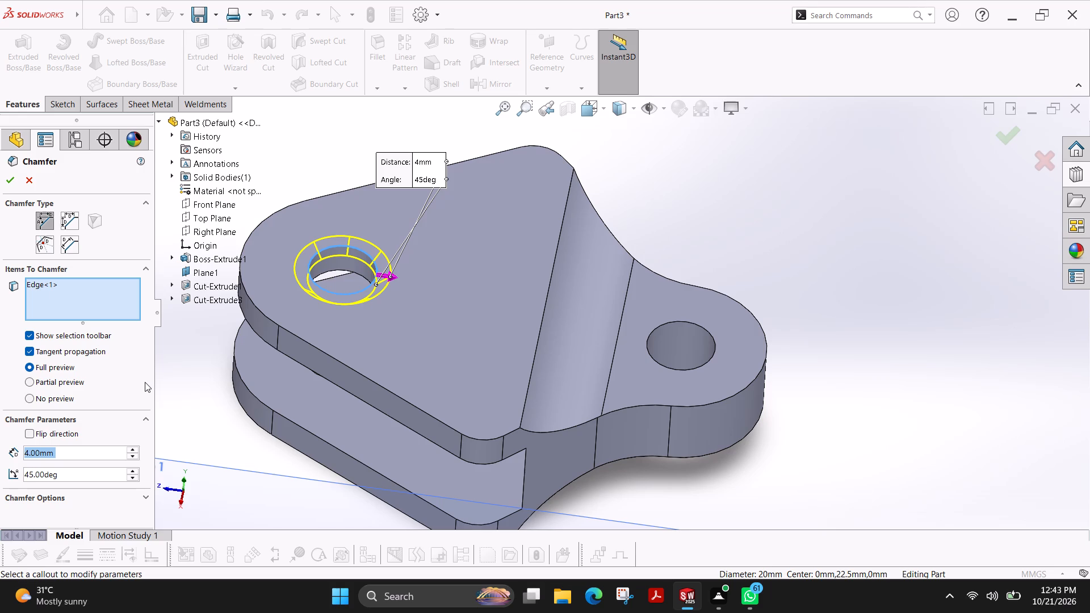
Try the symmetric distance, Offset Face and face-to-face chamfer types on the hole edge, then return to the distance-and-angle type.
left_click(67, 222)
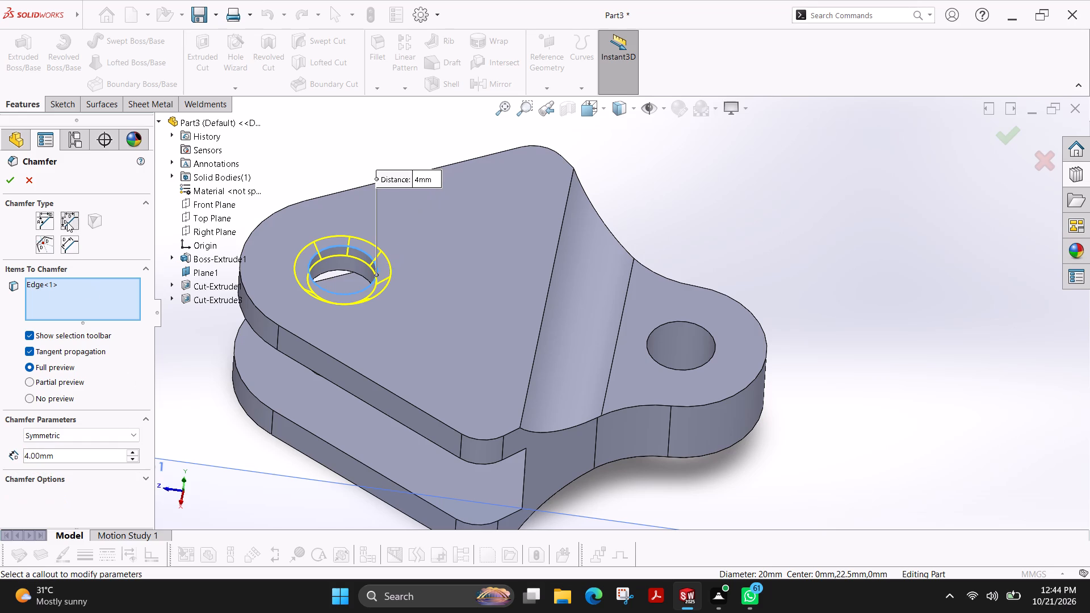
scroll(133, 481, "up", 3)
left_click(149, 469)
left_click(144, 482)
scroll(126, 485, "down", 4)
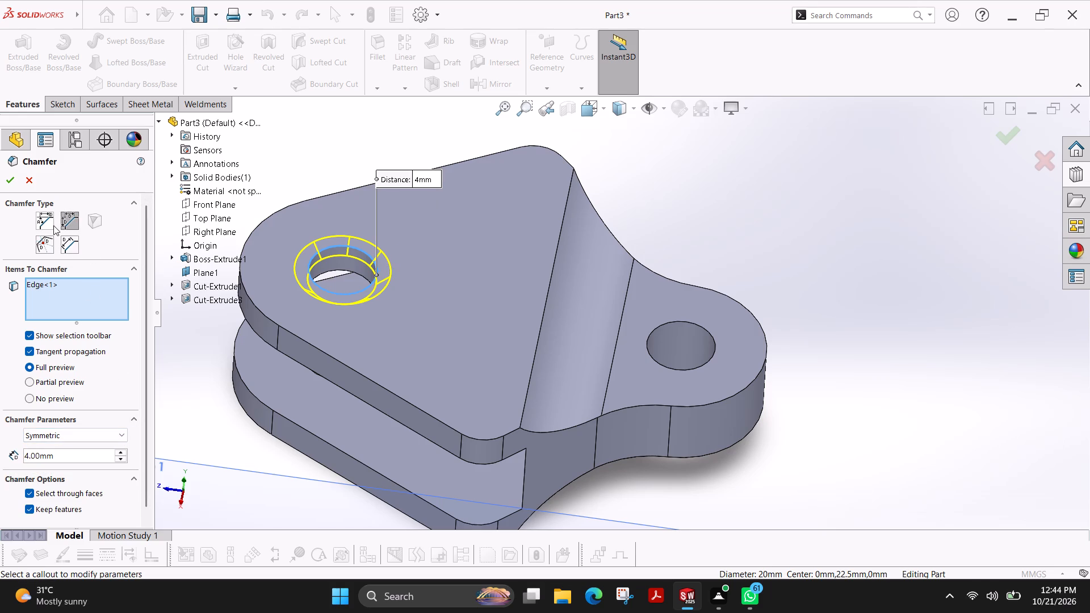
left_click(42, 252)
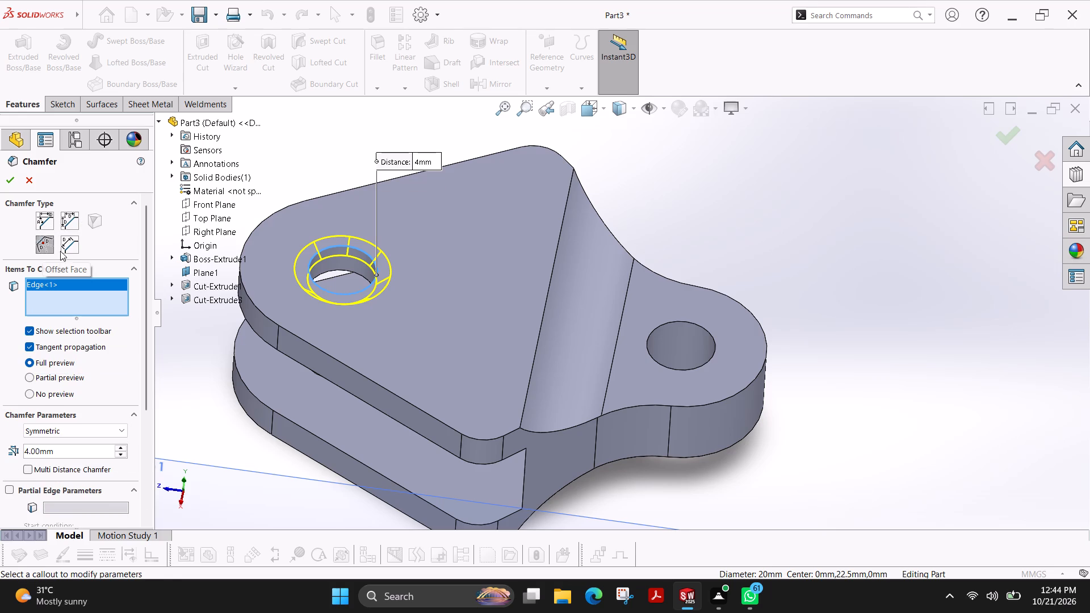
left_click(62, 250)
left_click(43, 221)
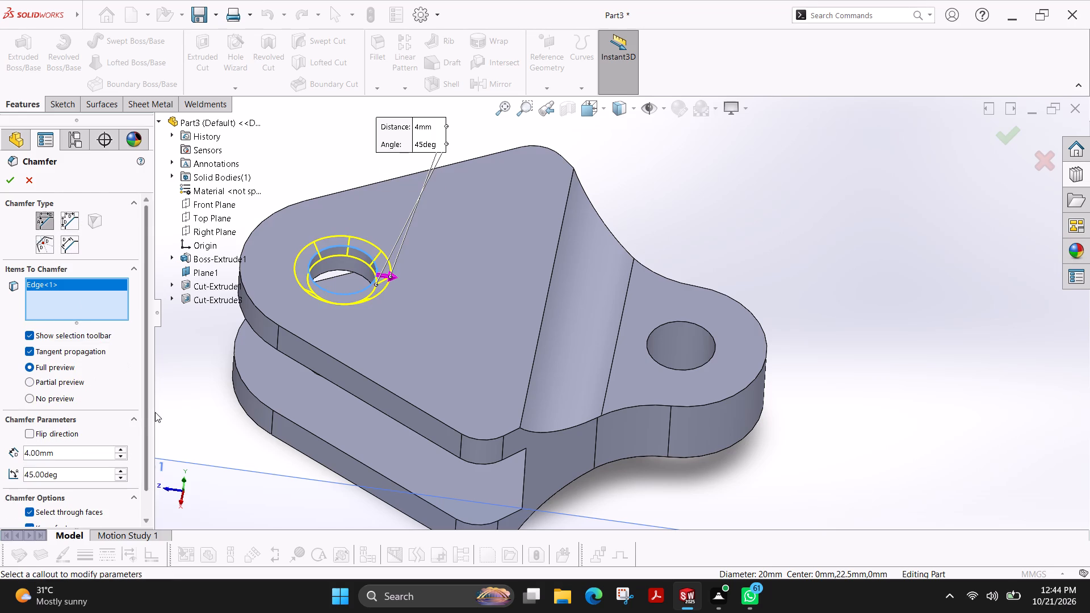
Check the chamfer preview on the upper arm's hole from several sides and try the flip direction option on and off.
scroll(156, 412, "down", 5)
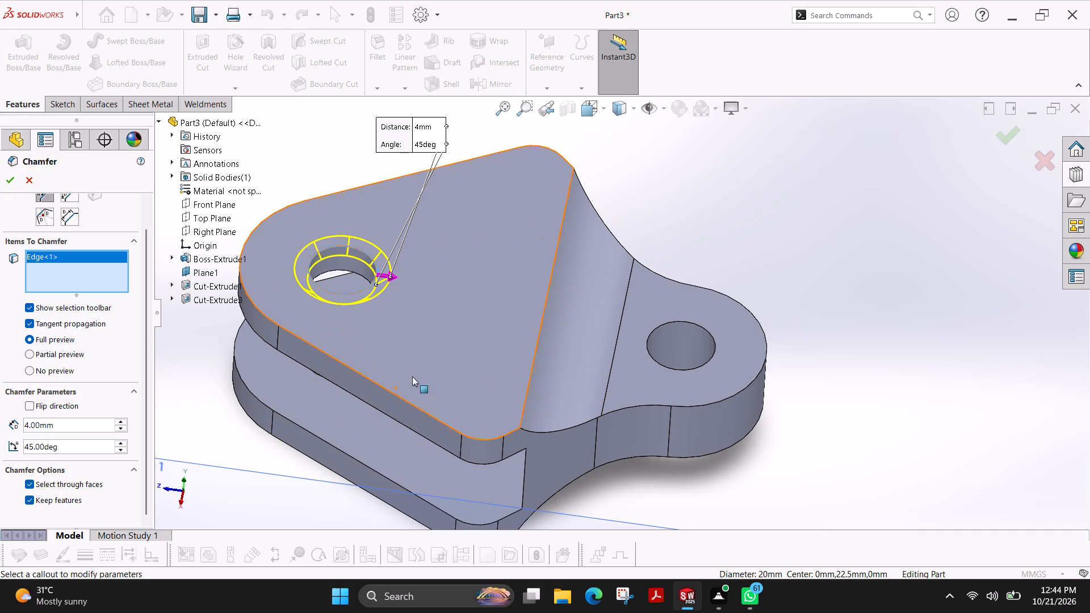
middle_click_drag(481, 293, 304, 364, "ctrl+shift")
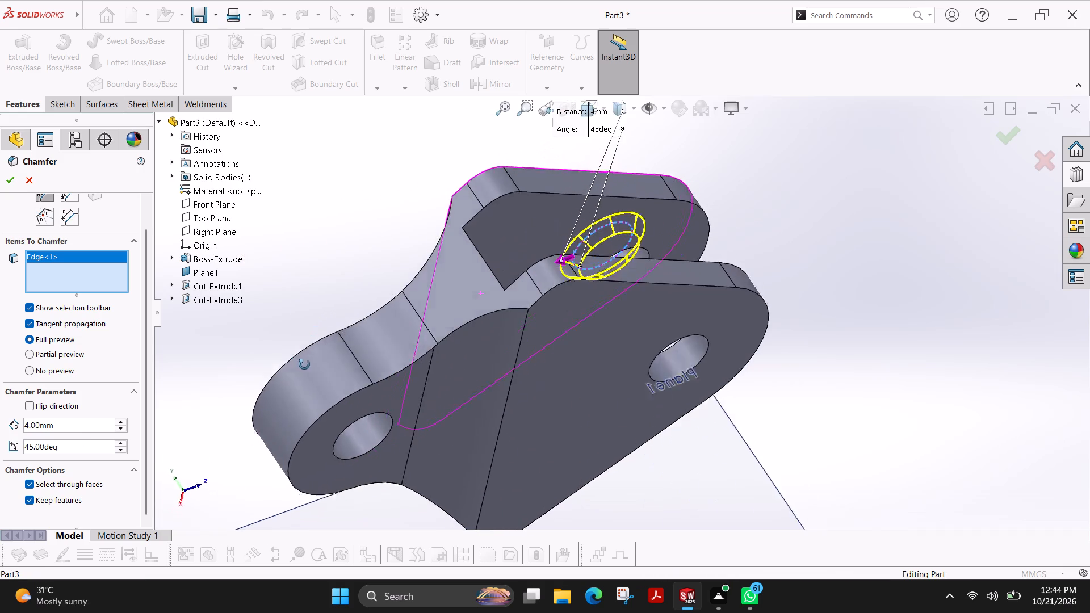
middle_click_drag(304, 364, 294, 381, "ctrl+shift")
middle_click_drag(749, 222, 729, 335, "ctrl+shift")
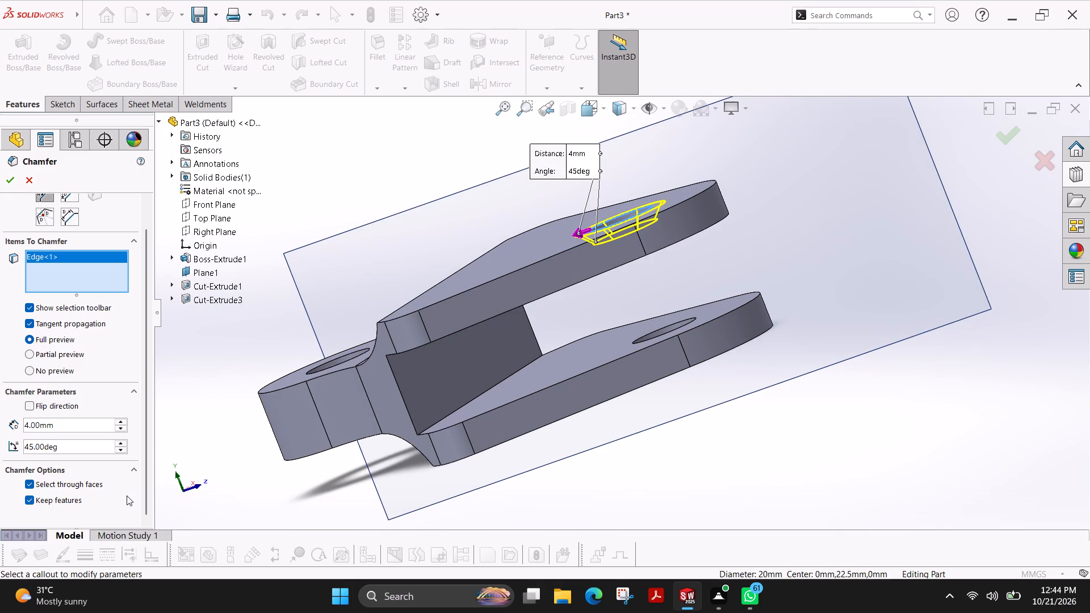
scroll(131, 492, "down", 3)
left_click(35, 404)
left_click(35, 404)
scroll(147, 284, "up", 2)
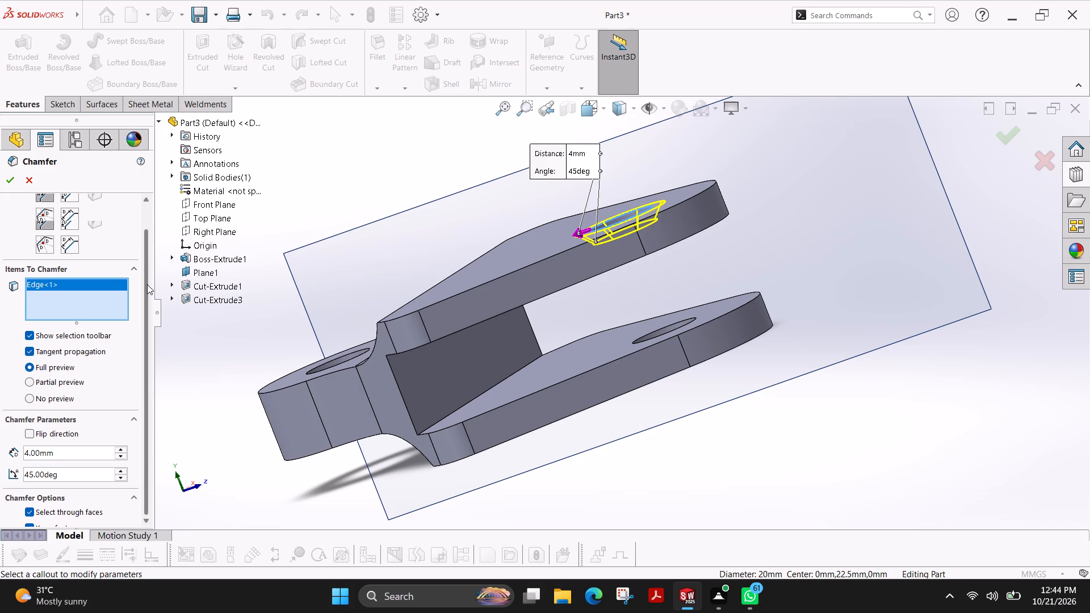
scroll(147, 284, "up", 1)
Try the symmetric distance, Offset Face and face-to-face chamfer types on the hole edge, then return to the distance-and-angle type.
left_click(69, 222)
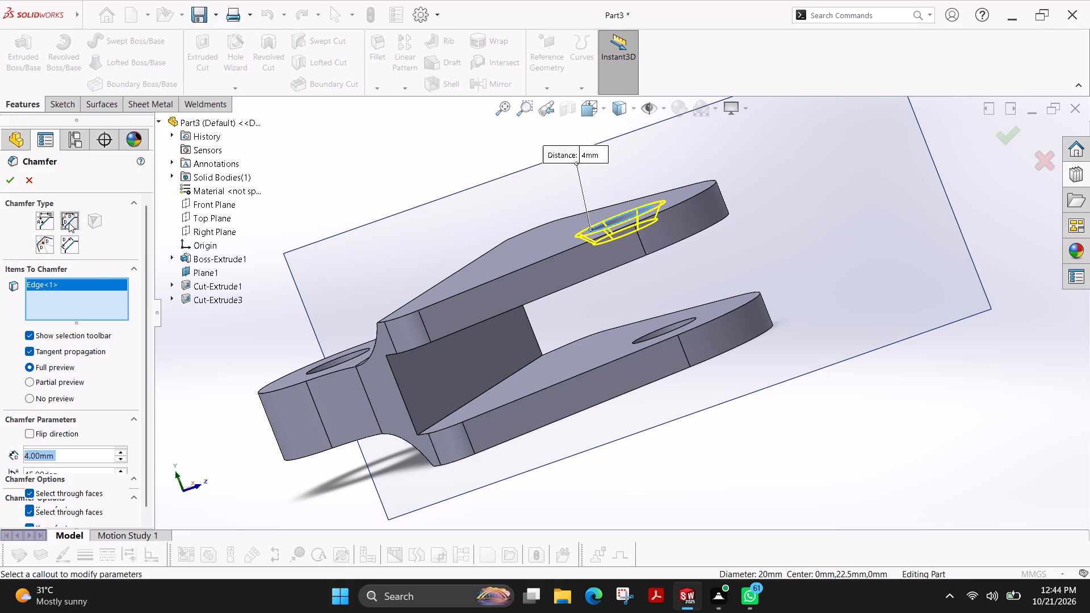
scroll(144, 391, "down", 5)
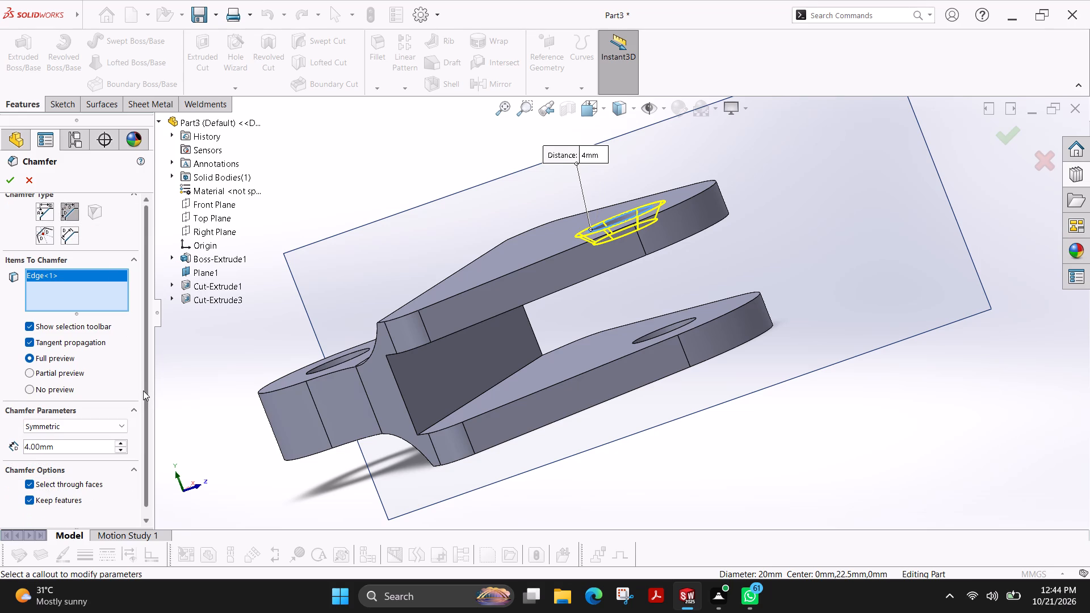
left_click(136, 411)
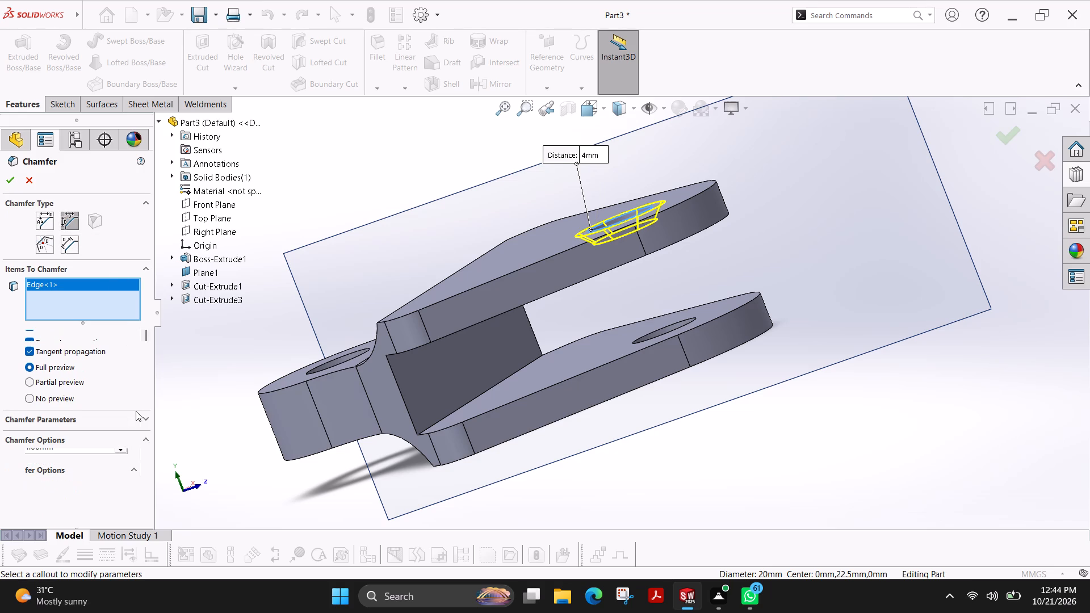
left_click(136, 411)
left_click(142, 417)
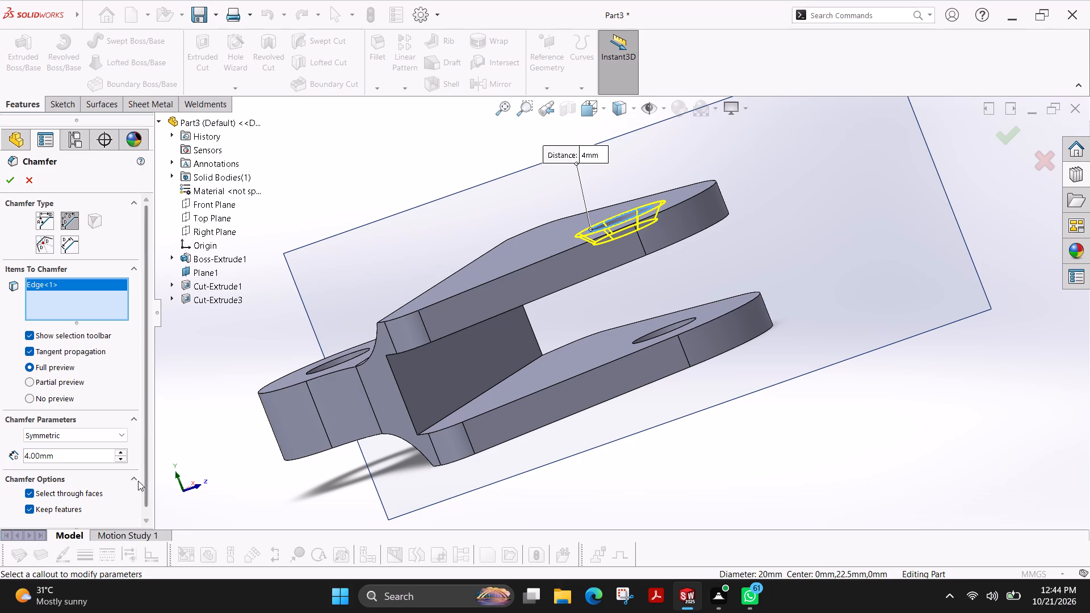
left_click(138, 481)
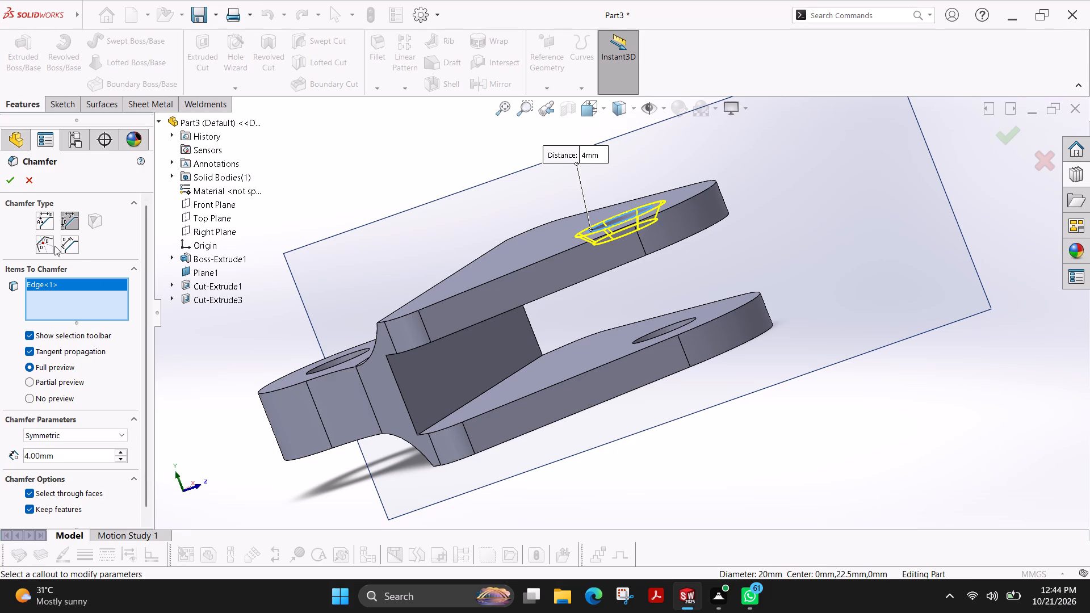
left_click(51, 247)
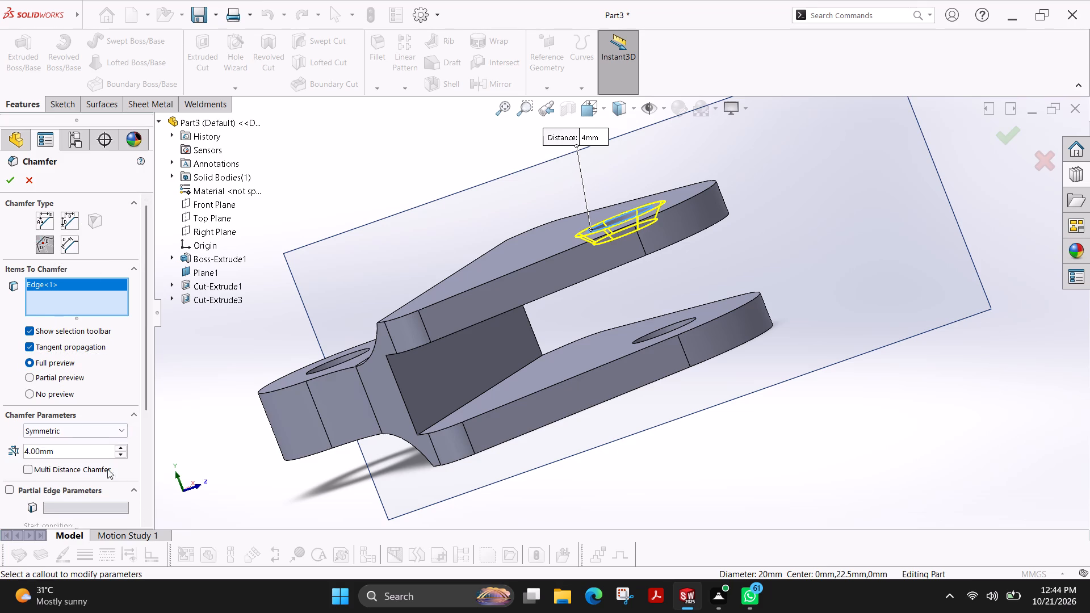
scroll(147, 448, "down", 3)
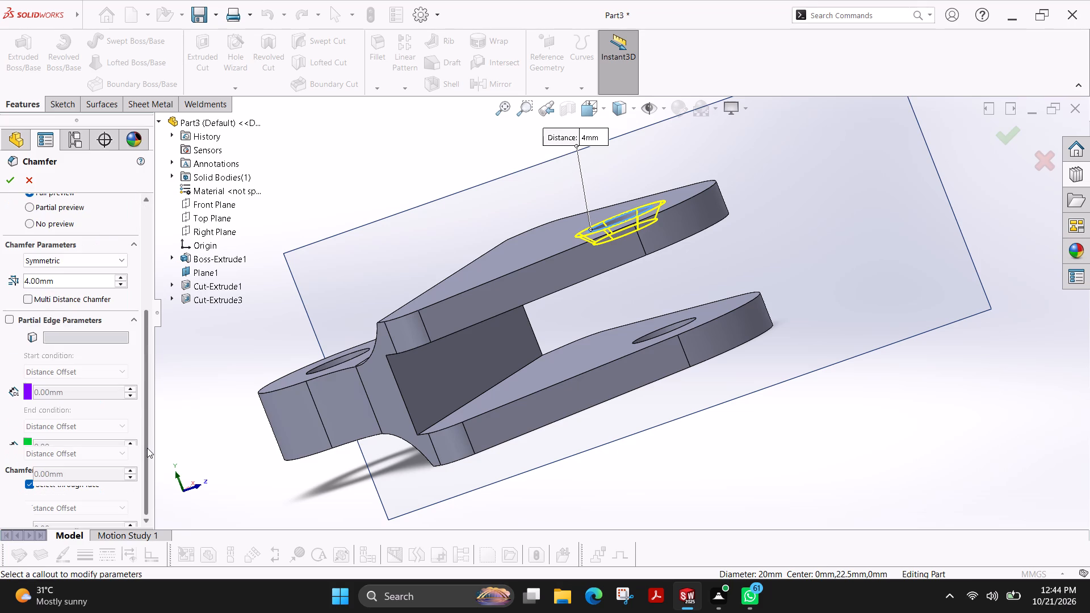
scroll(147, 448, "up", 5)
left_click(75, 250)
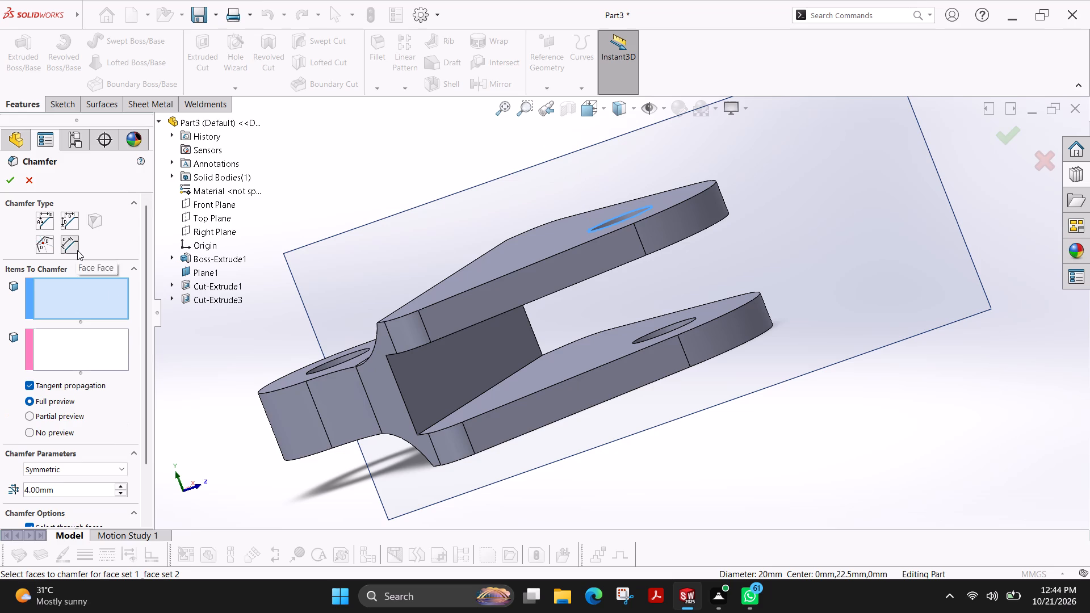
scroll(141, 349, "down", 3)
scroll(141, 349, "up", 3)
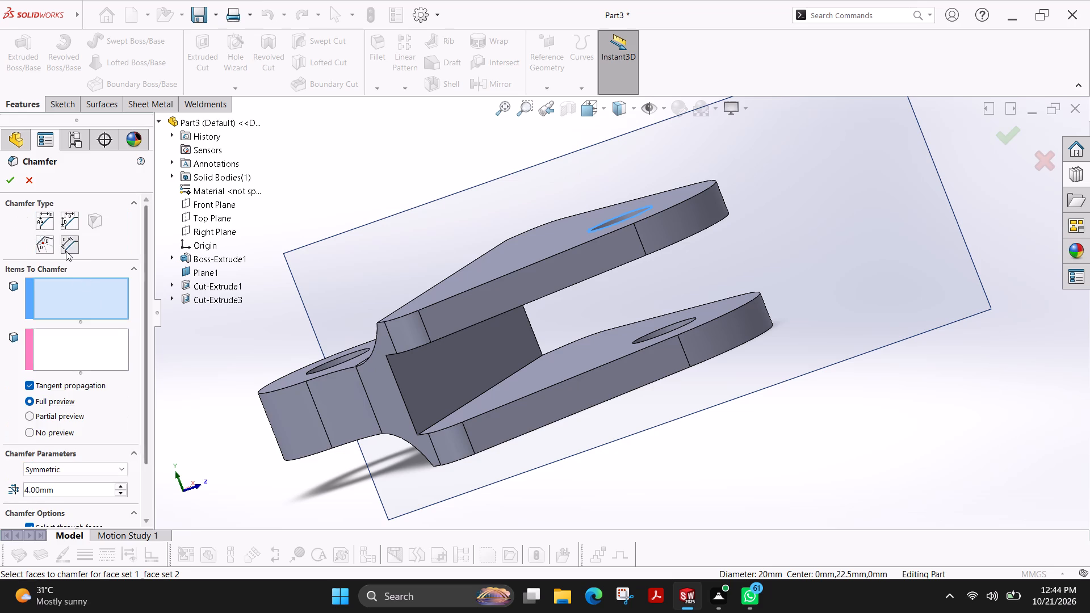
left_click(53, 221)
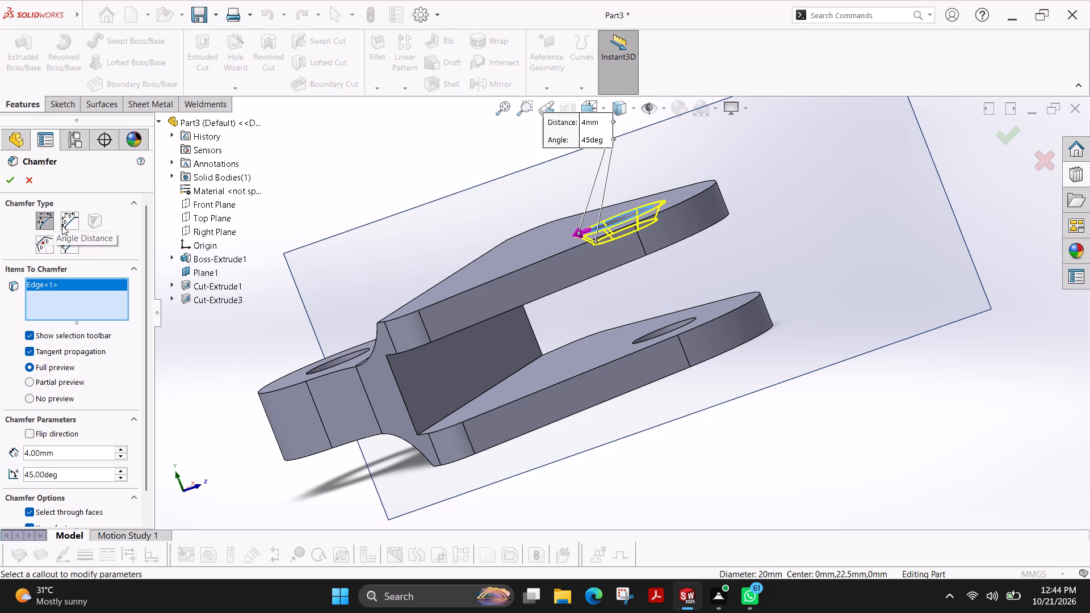
Chamfer the outer edge of the upper arm's hole using the symmetric distance type at 4 mm.
left_click(65, 227)
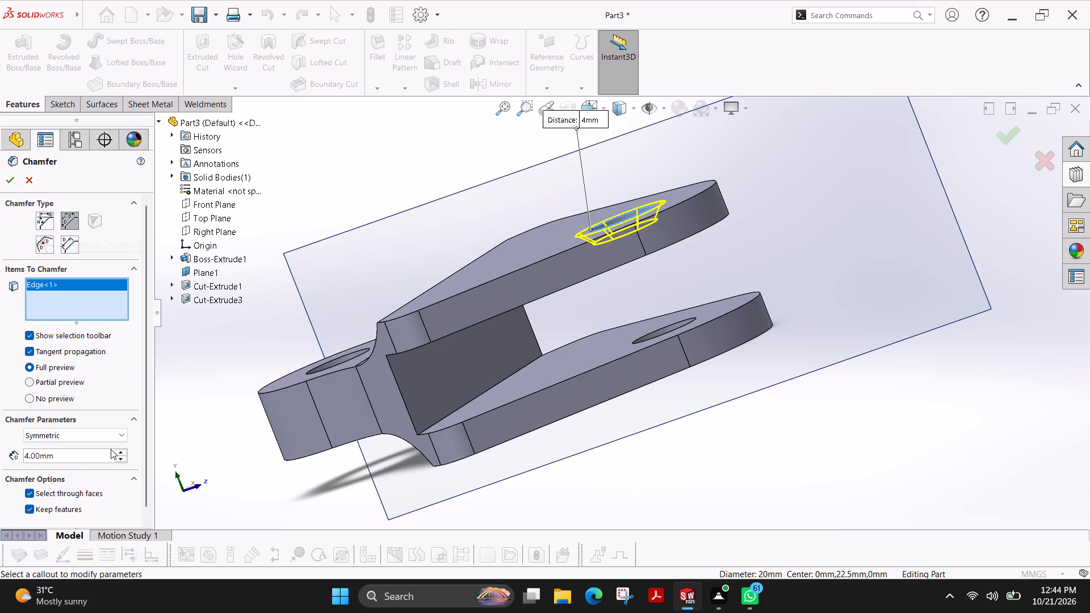
scroll(141, 438, "down", 4)
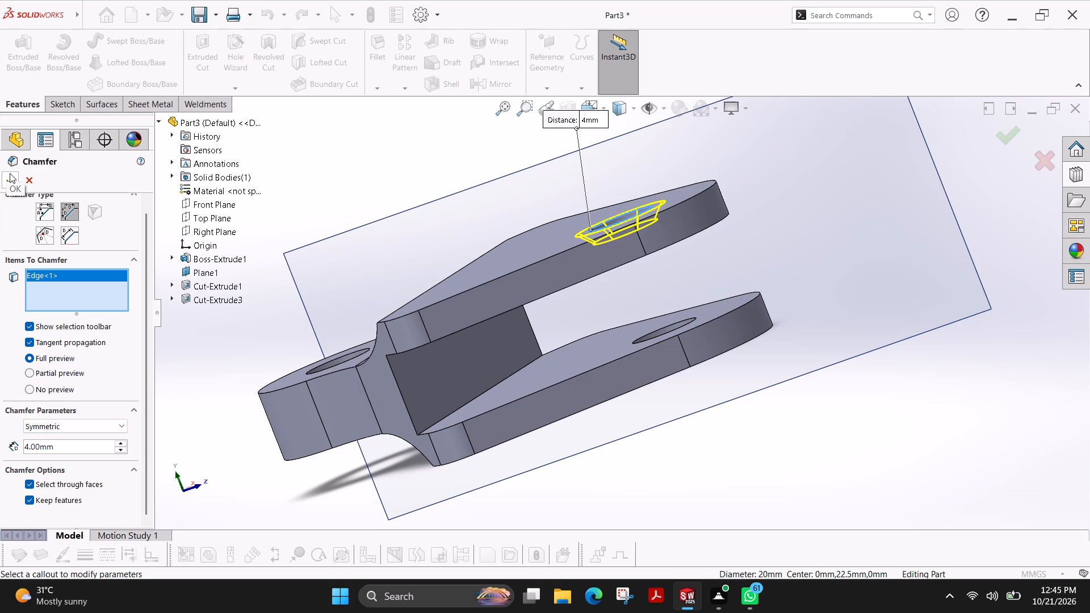
left_click(10, 173)
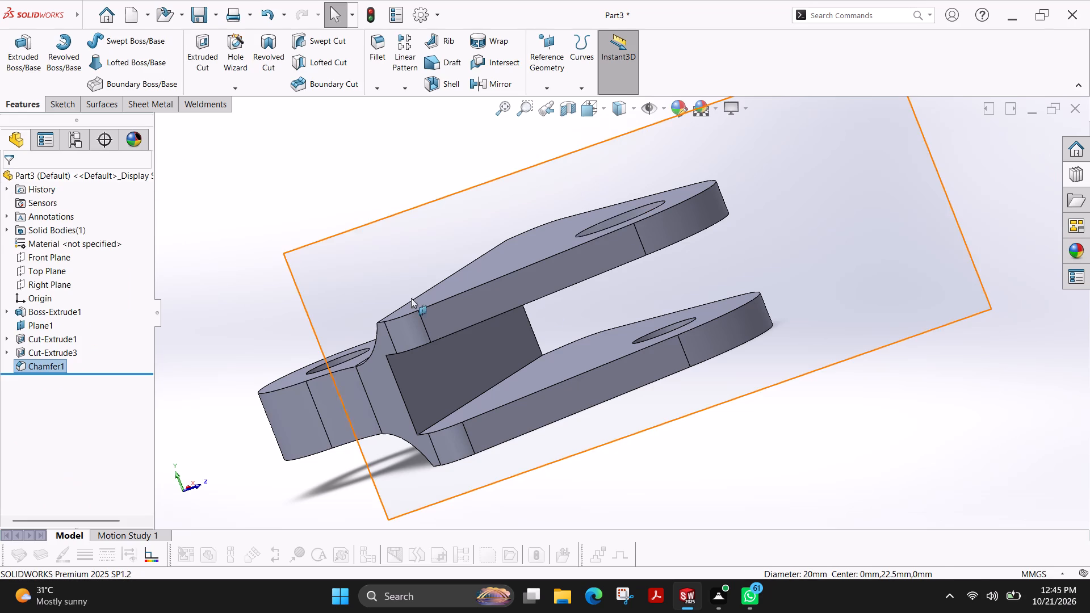
Chamfer the inner edge of the upper fork arm's hole by 4 mm at 45°.
middle_click_drag(601, 210, 628, 317, "ctrl+shift")
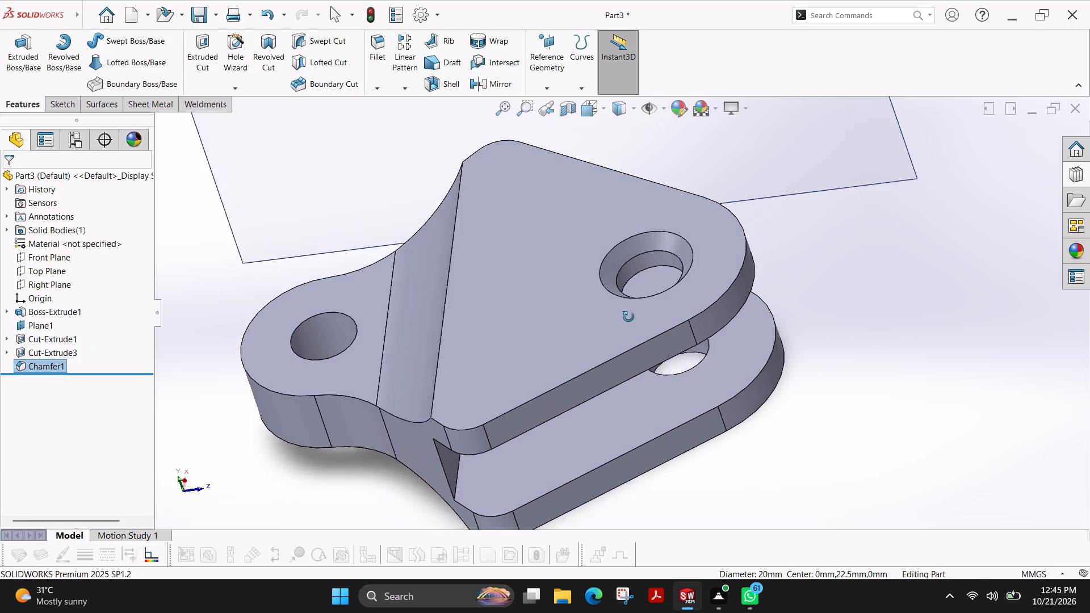
middle_click_drag(628, 317, 504, 128, "ctrl+shift")
middle_click_drag(506, 128, 525, 177, "ctrl+shift")
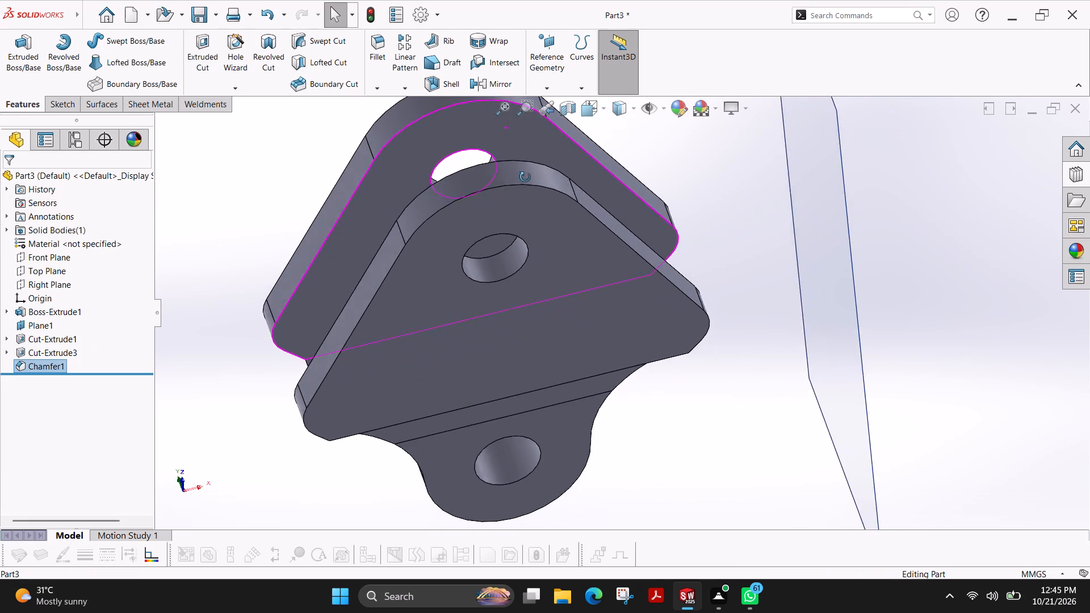
middle_click_drag(525, 177, 526, 178, "ctrl+shift")
left_click(466, 151)
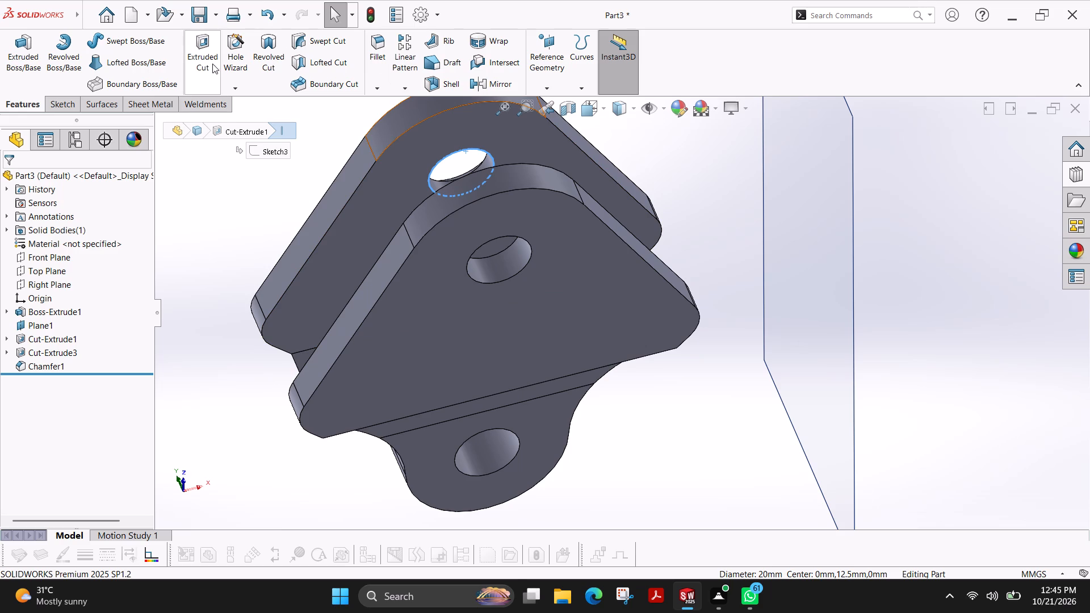
left_click(379, 84)
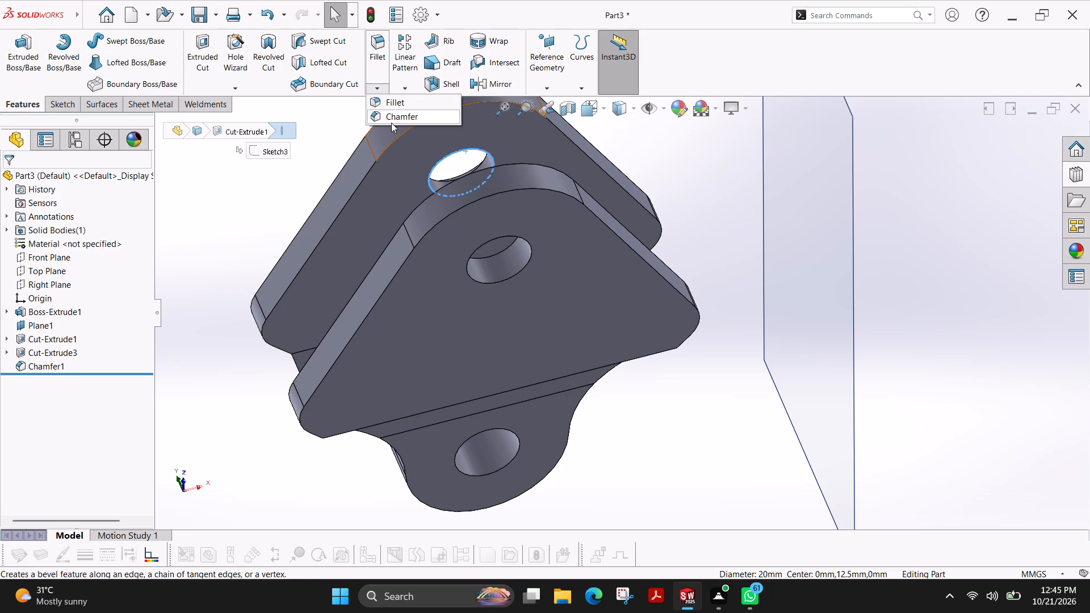
left_click(399, 114)
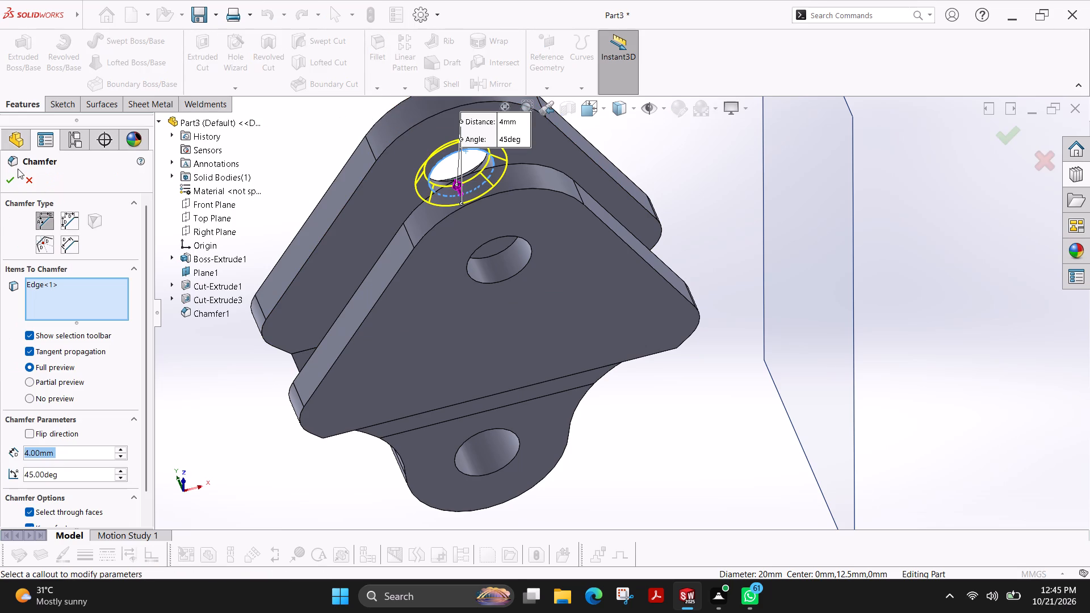
left_click(11, 181)
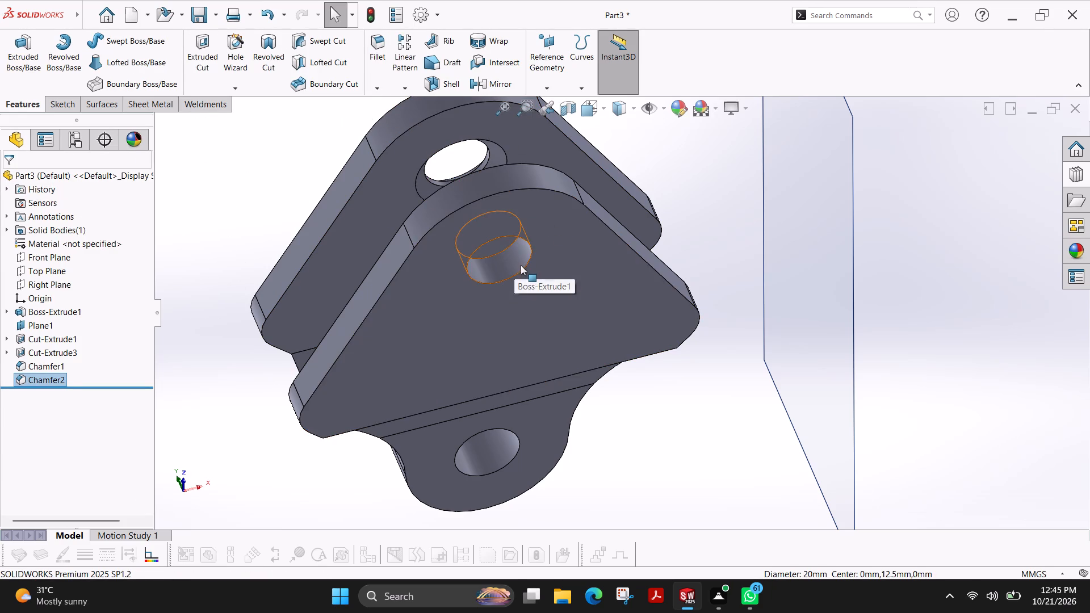
Chamfer the outer edge of the lower fork arm's hole by 4 mm at 45°.
left_click(519, 271)
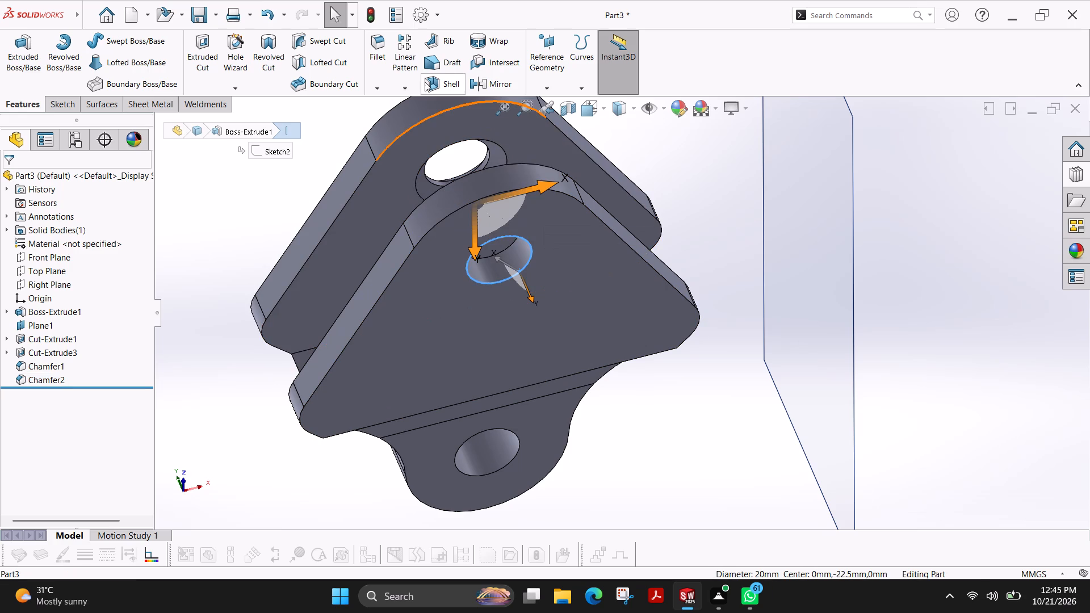
left_click(380, 94)
left_click(383, 116)
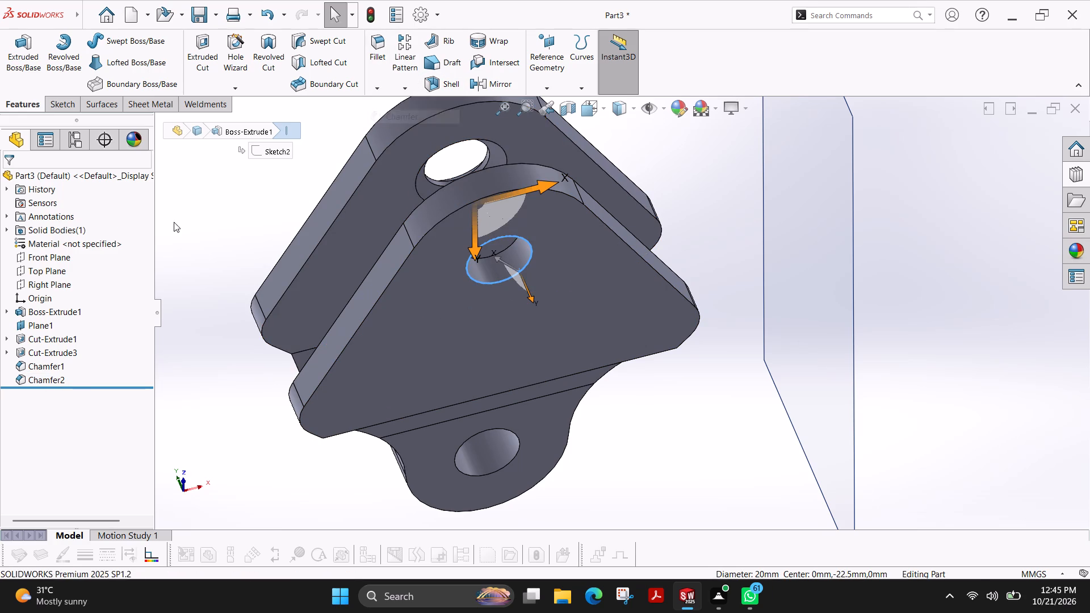
left_click_drag(73, 199, 36, 183)
left_click(9, 179)
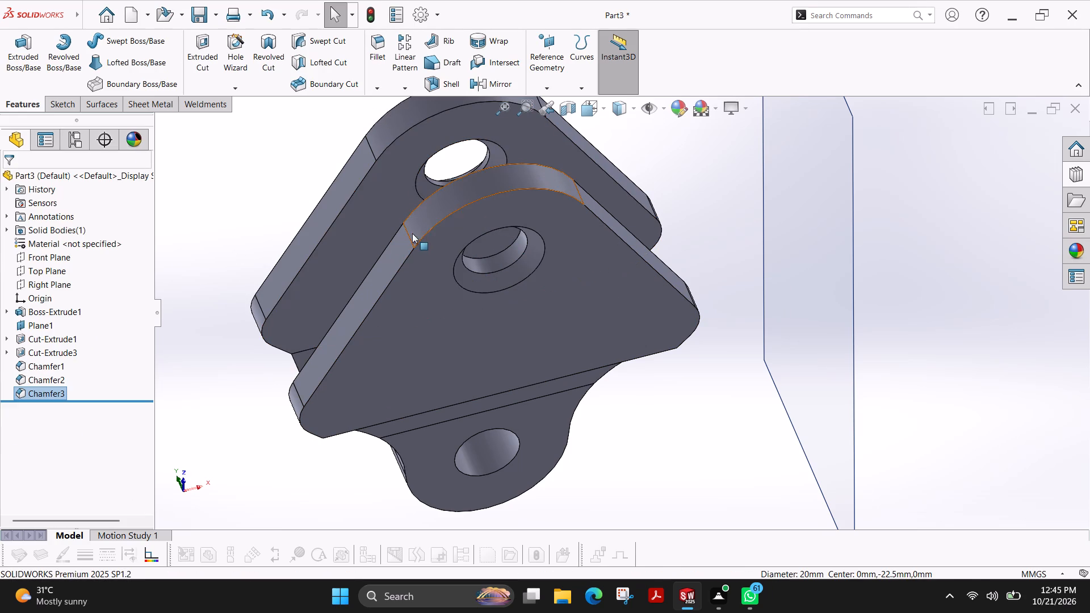
Chamfer the inner edge of the lower fork arm's hole by 4 mm at 45°.
middle_click_drag(431, 201, 481, 308, "ctrl+shift")
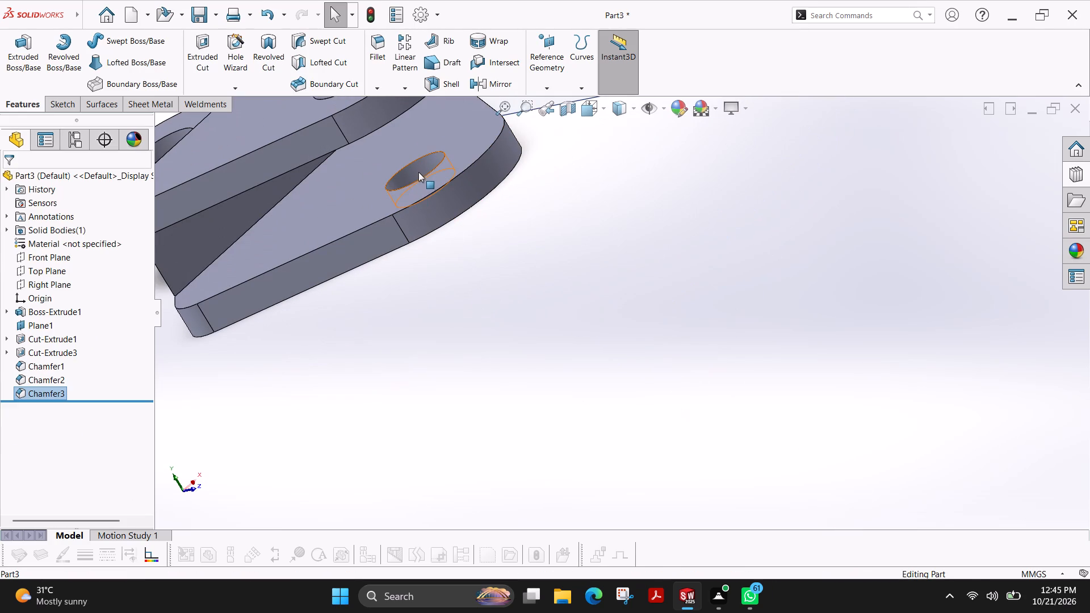
left_click(429, 171)
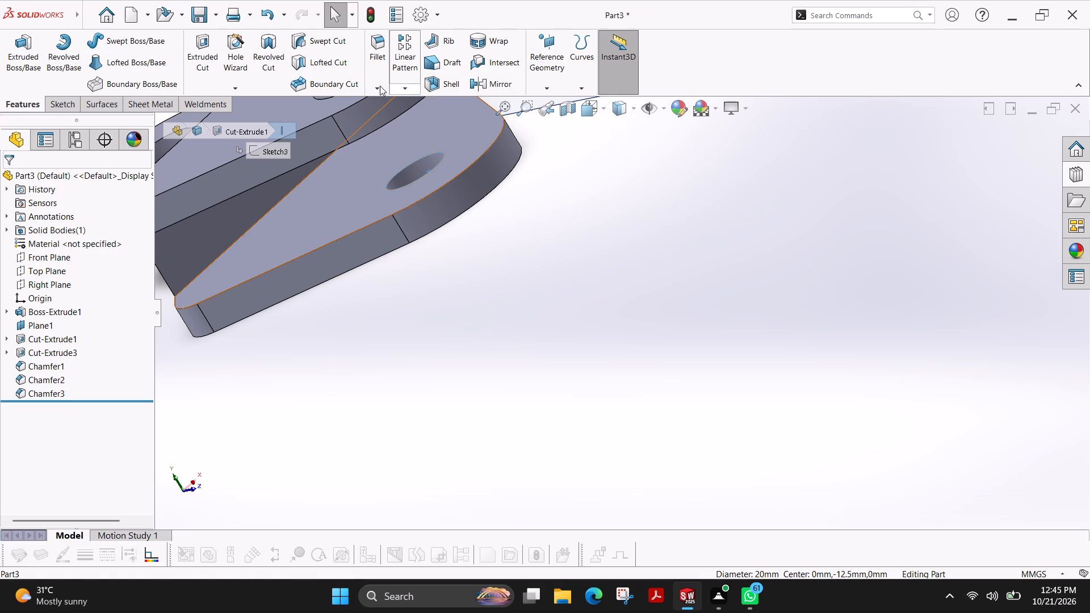
left_click(377, 87)
left_click(397, 114)
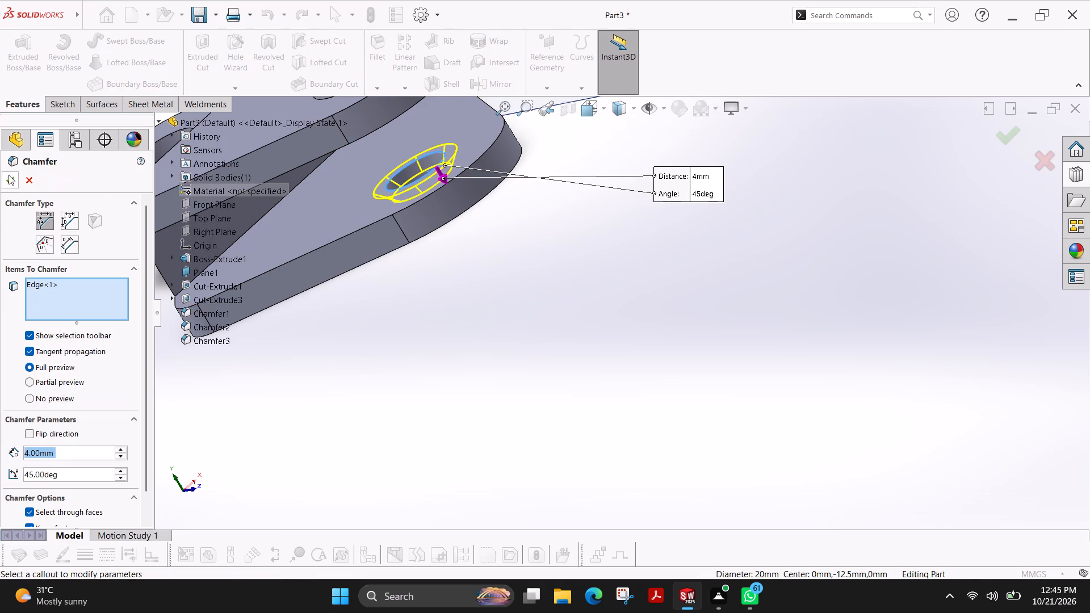
left_click(7, 178)
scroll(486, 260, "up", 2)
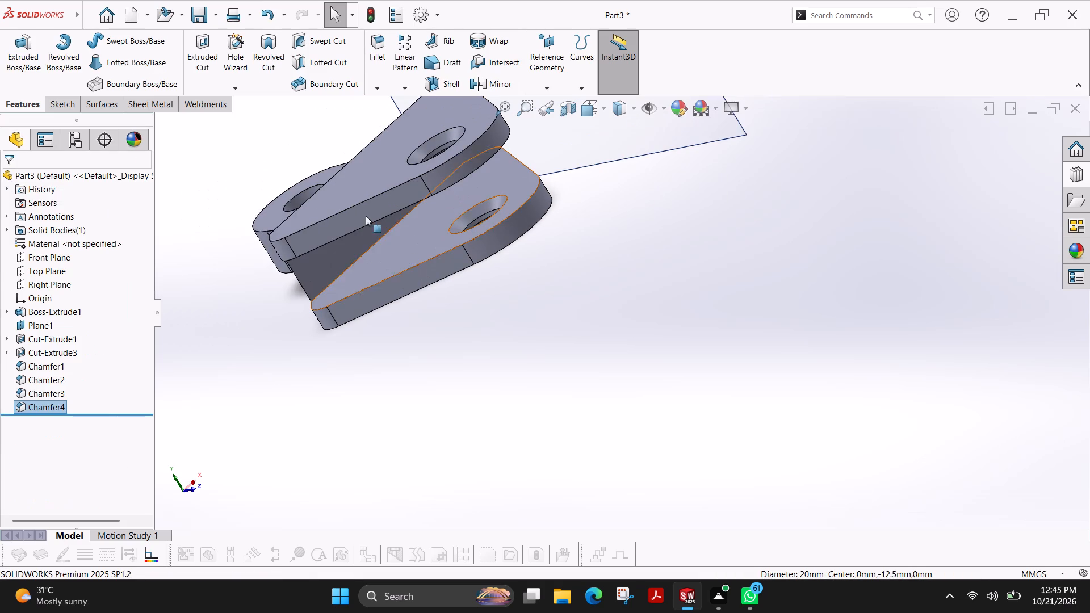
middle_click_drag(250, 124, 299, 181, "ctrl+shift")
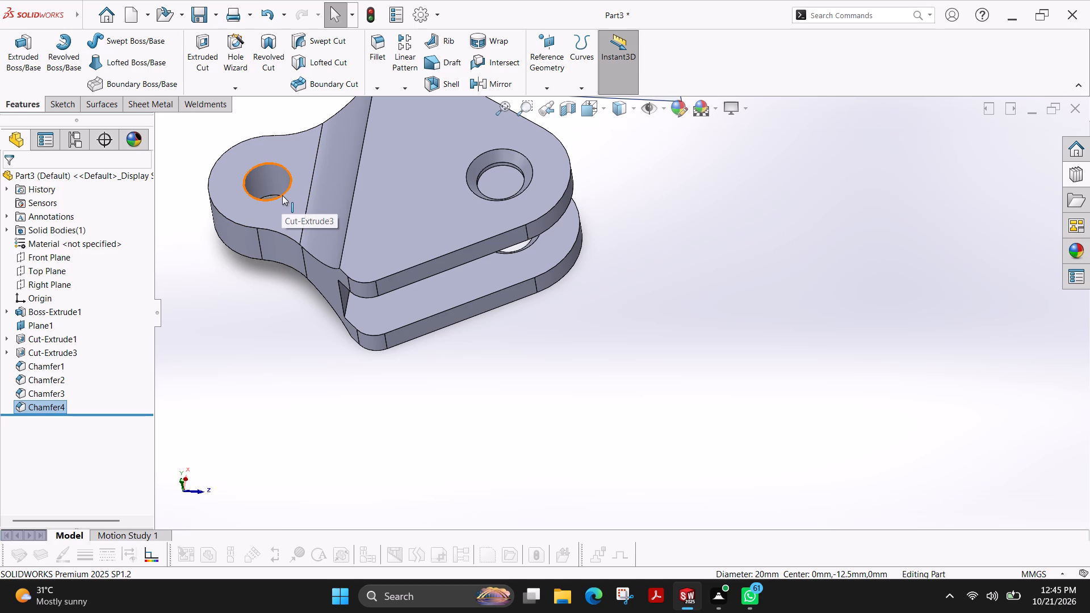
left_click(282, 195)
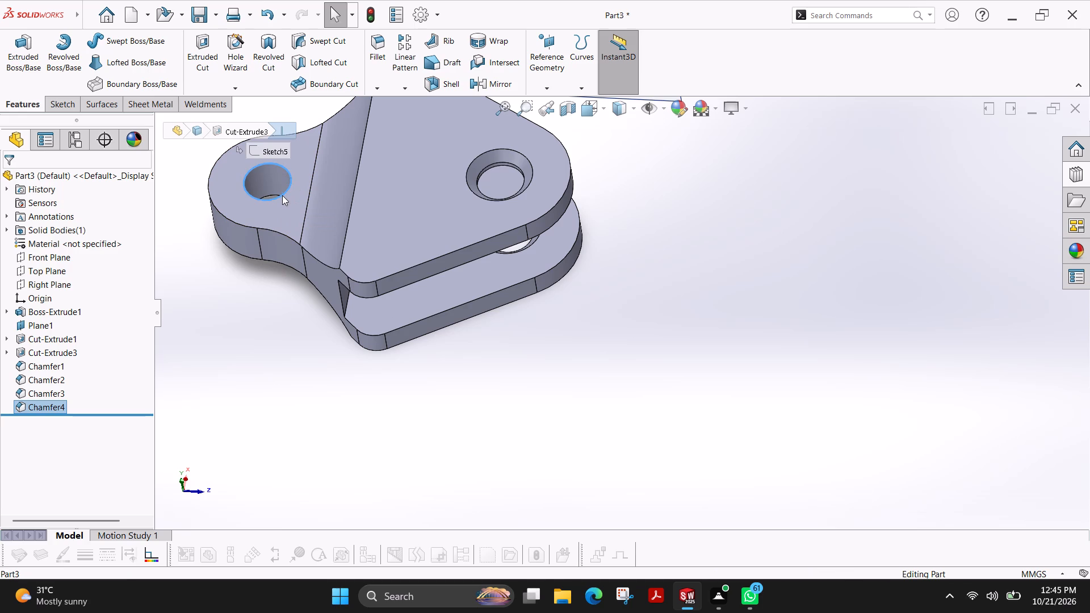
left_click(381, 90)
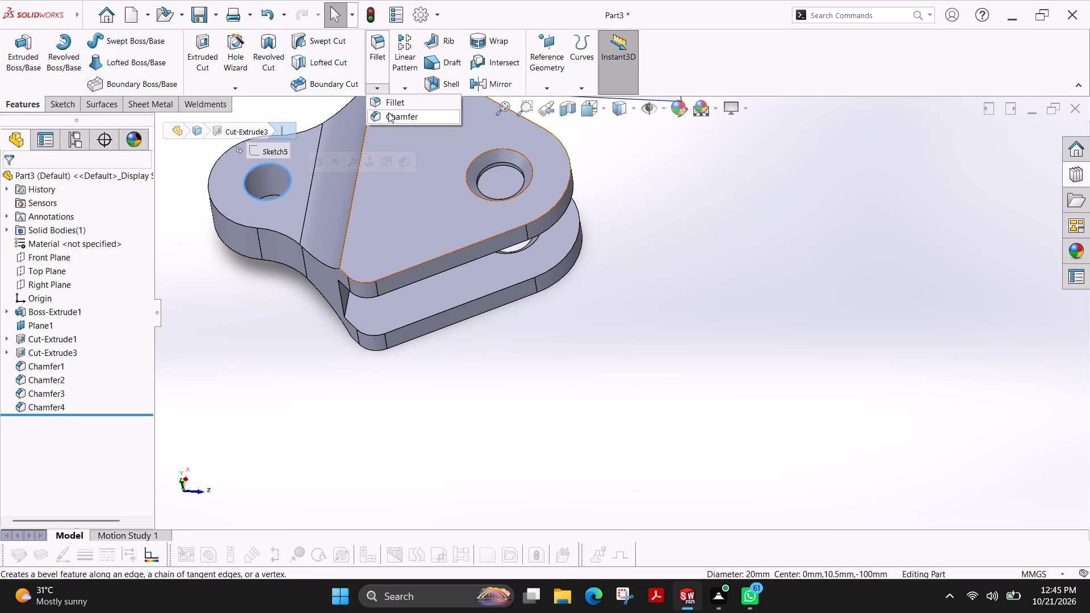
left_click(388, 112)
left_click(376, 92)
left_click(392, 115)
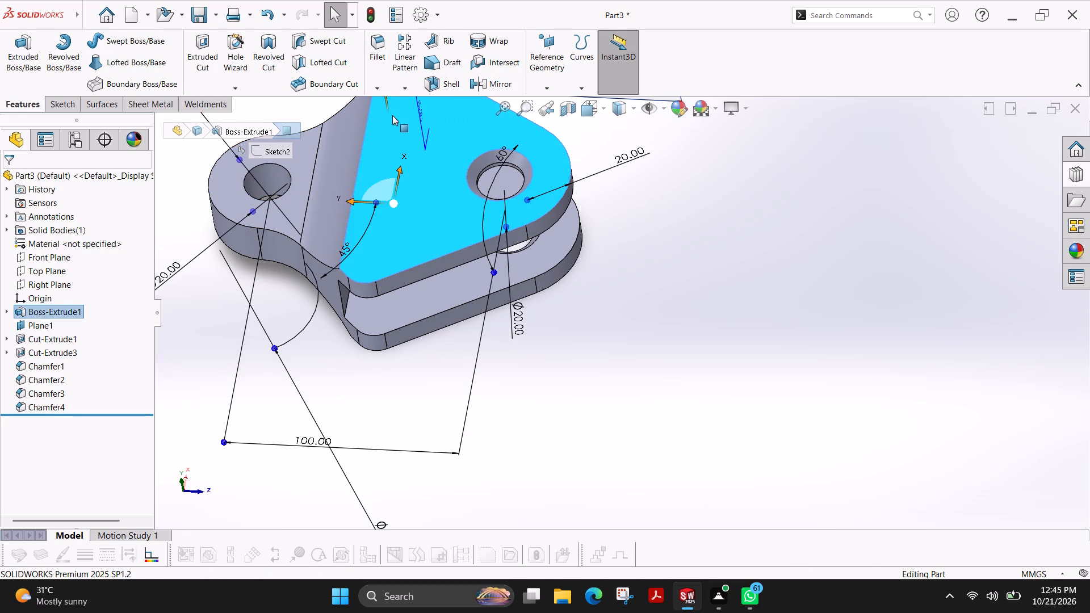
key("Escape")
Chamfer both edges of the hole in the bracket's rounded single end by 4 mm at 45°.
left_click(371, 85)
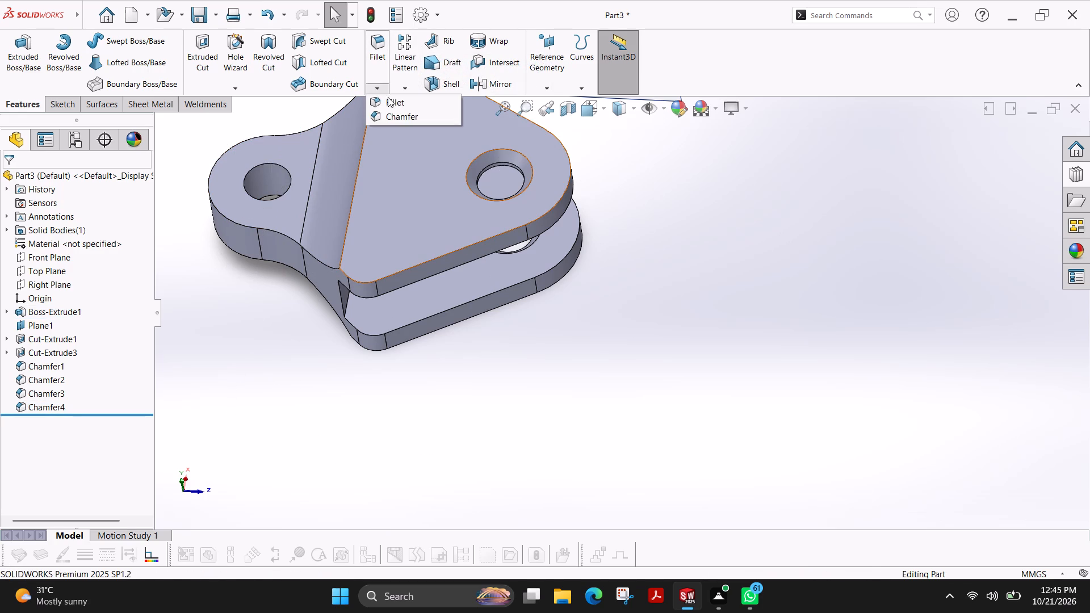
left_click(400, 119)
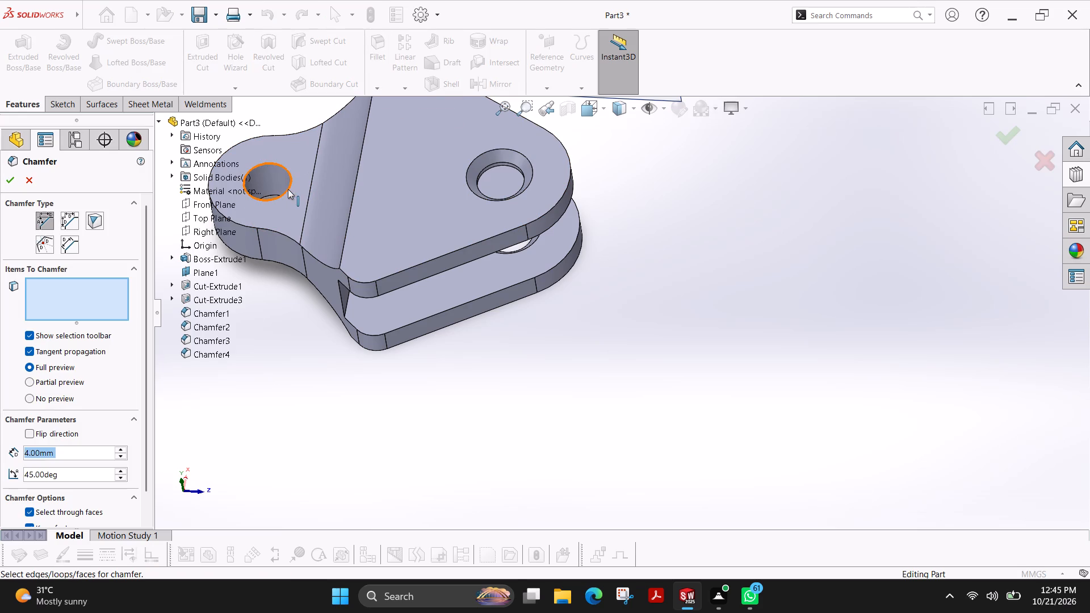
left_click(288, 188)
middle_click_drag(272, 264, 318, 178, "ctrl+shift")
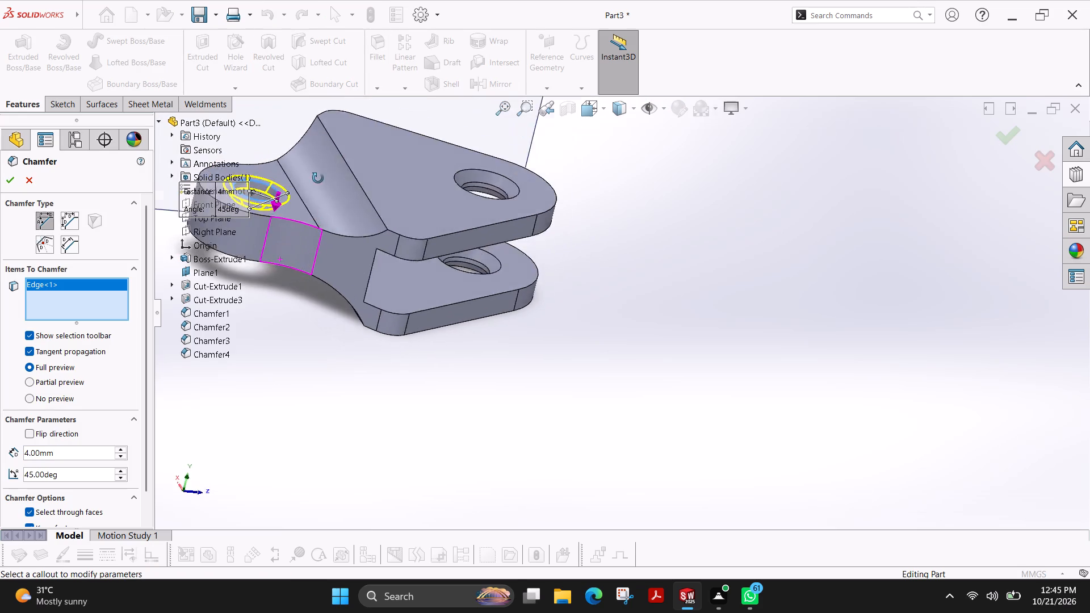
middle_click_drag(318, 178, 404, 109, "ctrl+shift")
middle_click_drag(287, 312, 372, 238, "ctrl+shift")
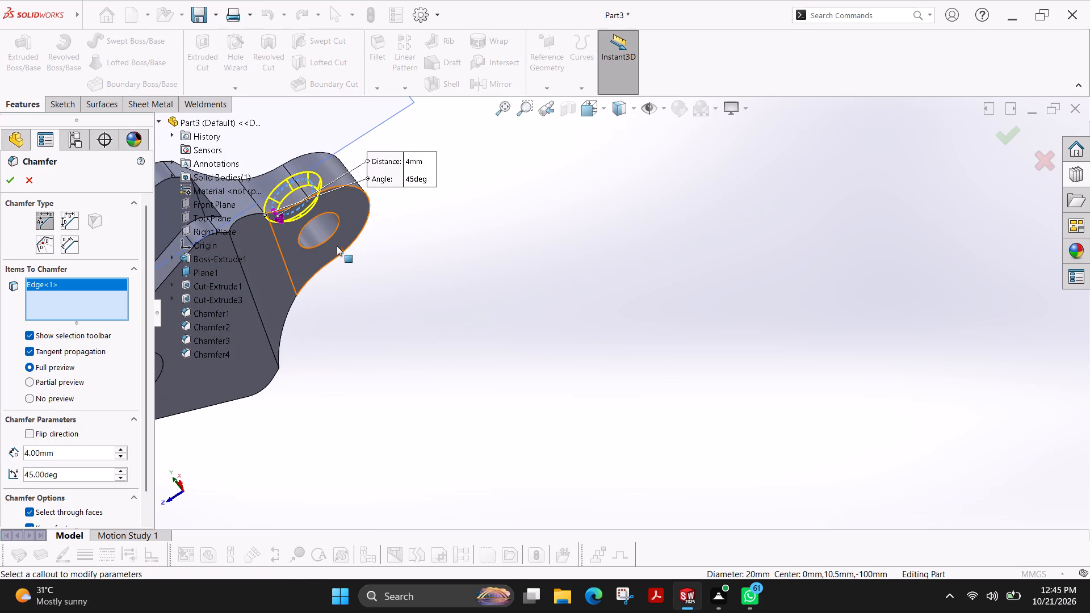
left_click(332, 234)
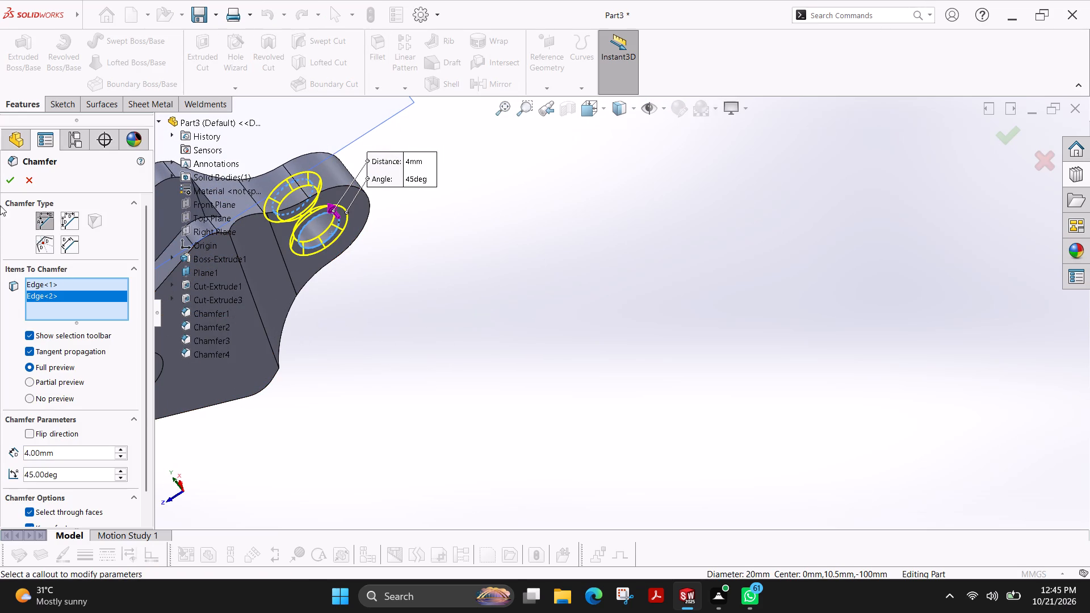
left_click(7, 183)
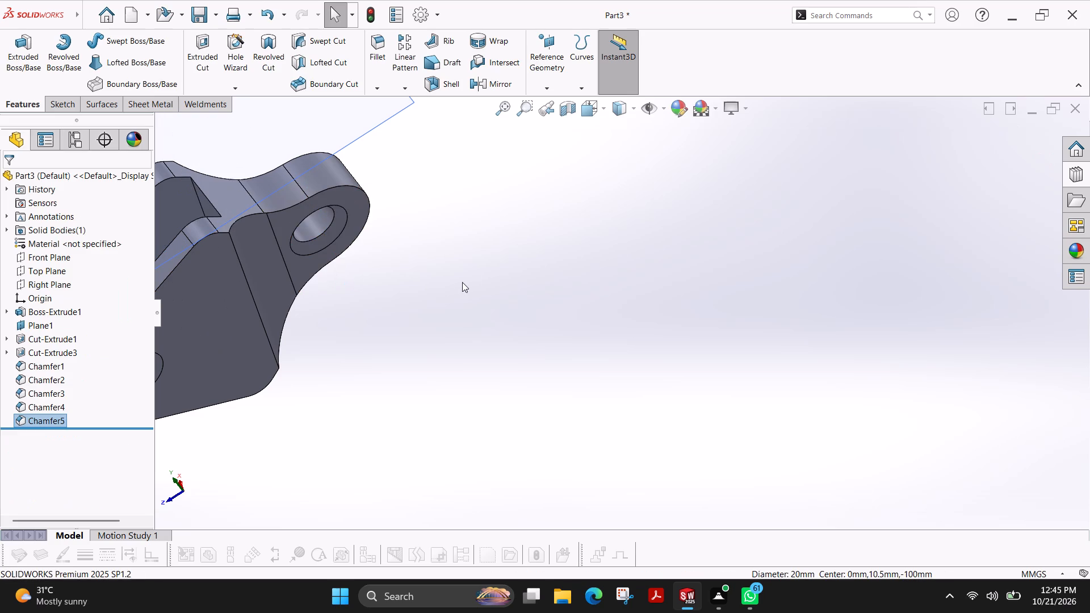
Examine the chamfered bracket from several sides, using the view selector cube to set an angled standard view.
middle_click_drag(537, 246, 295, 312, "ctrl+shift")
scroll(280, 360, "up", 1, "ctrl+shift")
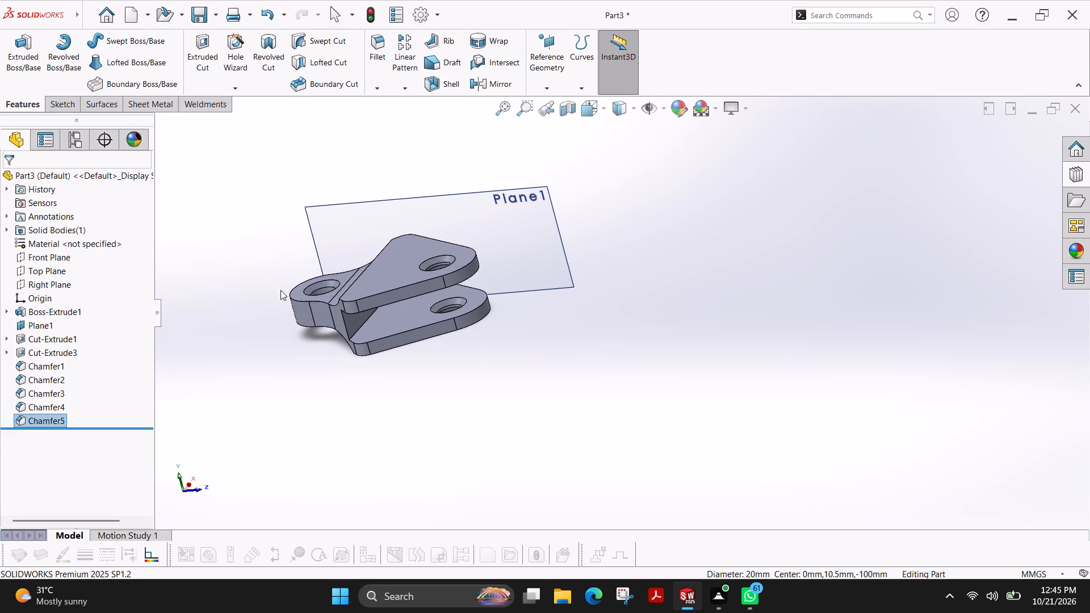
left_click(588, 109)
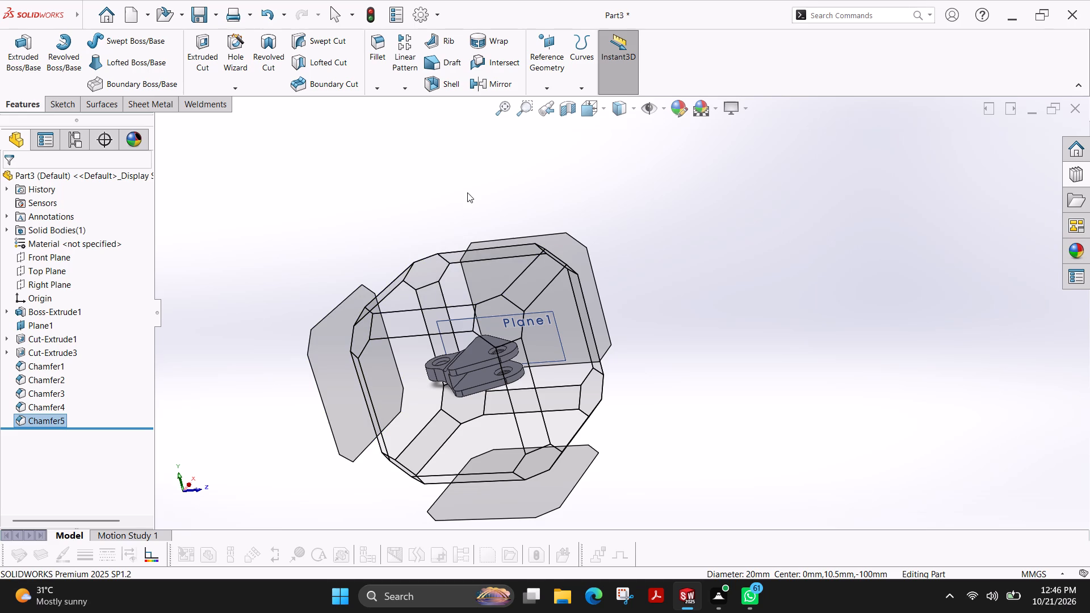
middle_click_drag(467, 192, 496, 282, "ctrl+shift")
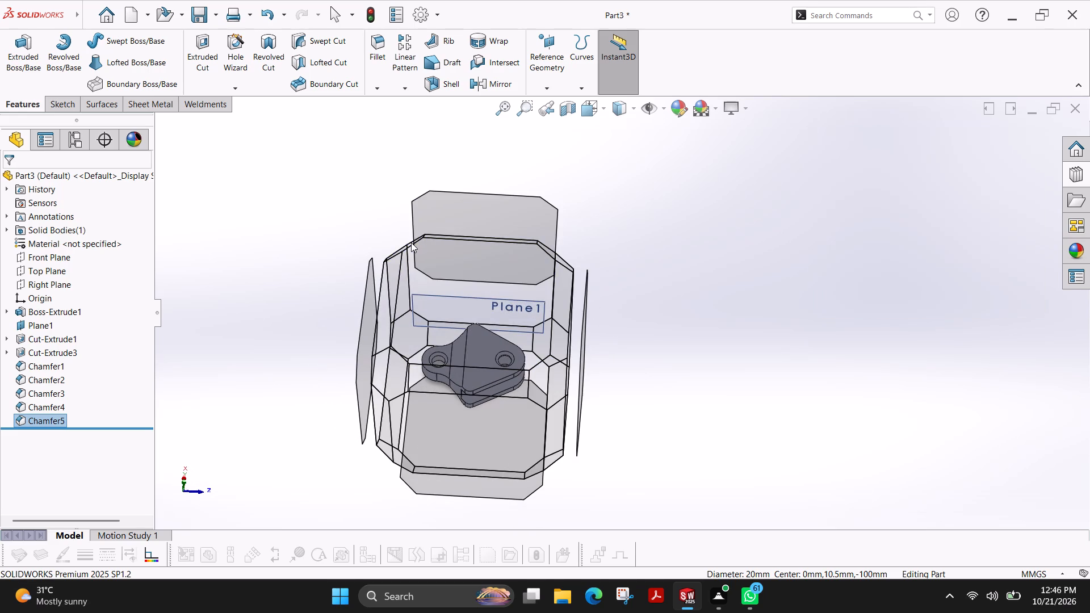
middle_click_drag(411, 241, 420, 265, "ctrl+shift")
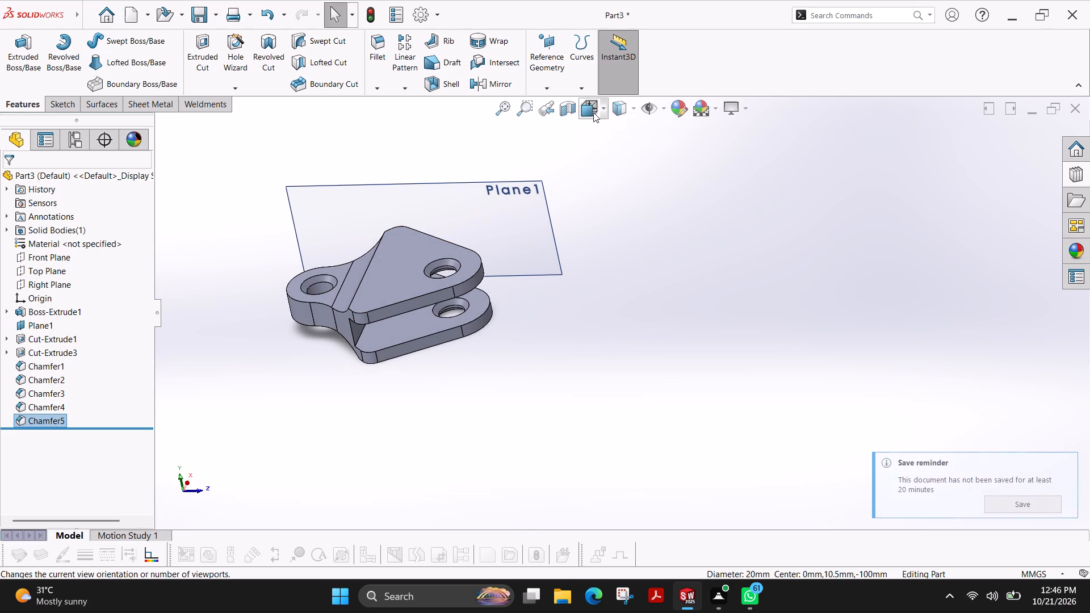
left_click(600, 114)
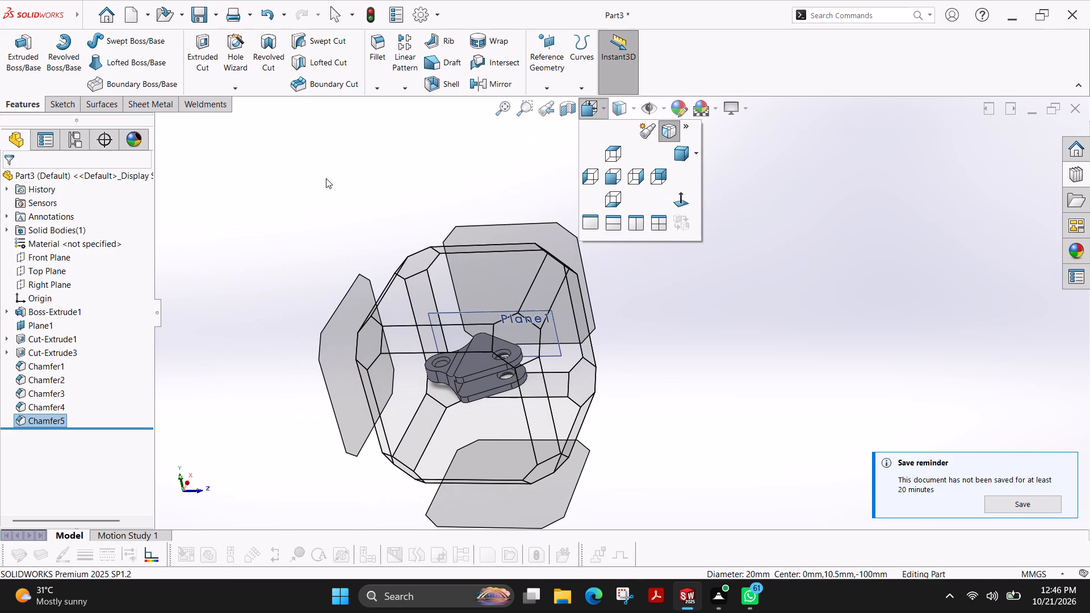
middle_click_drag(388, 280, 431, 364, "ctrl+shift")
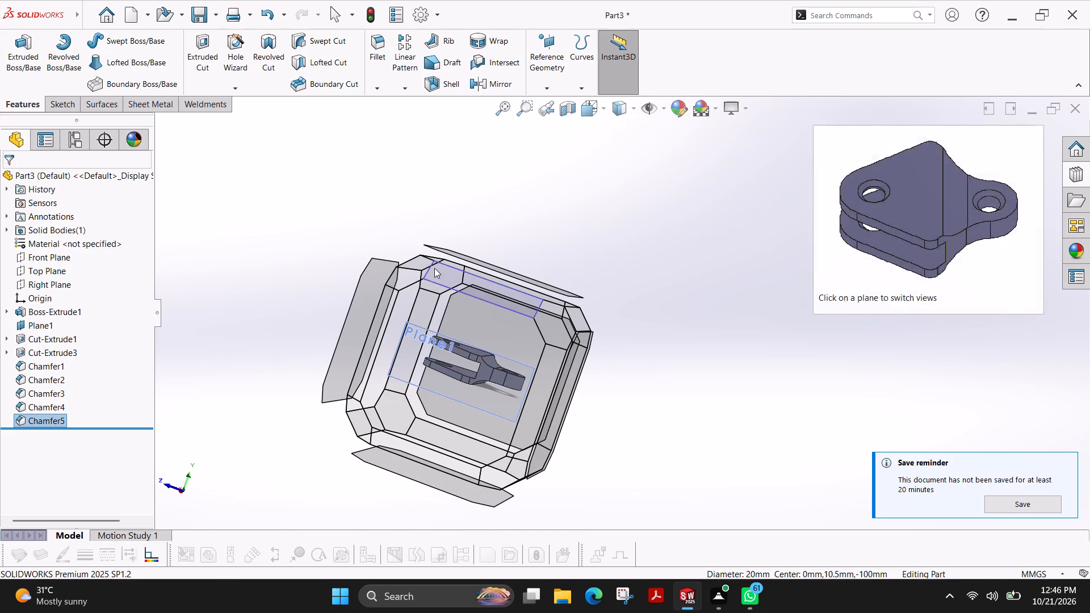
scroll(439, 347, "down", 1, "ctrl+shift")
middle_click_drag(442, 344, 396, 259, "ctrl+shift")
scroll(403, 267, "up", 1, "ctrl+shift")
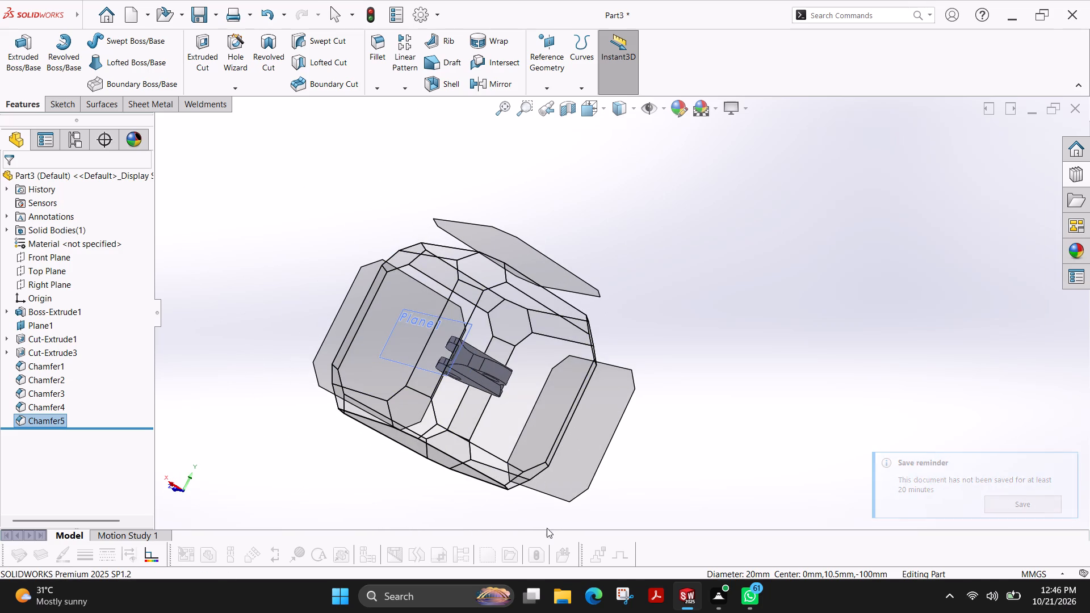
middle_click_drag(565, 440, 537, 206, "ctrl+shift")
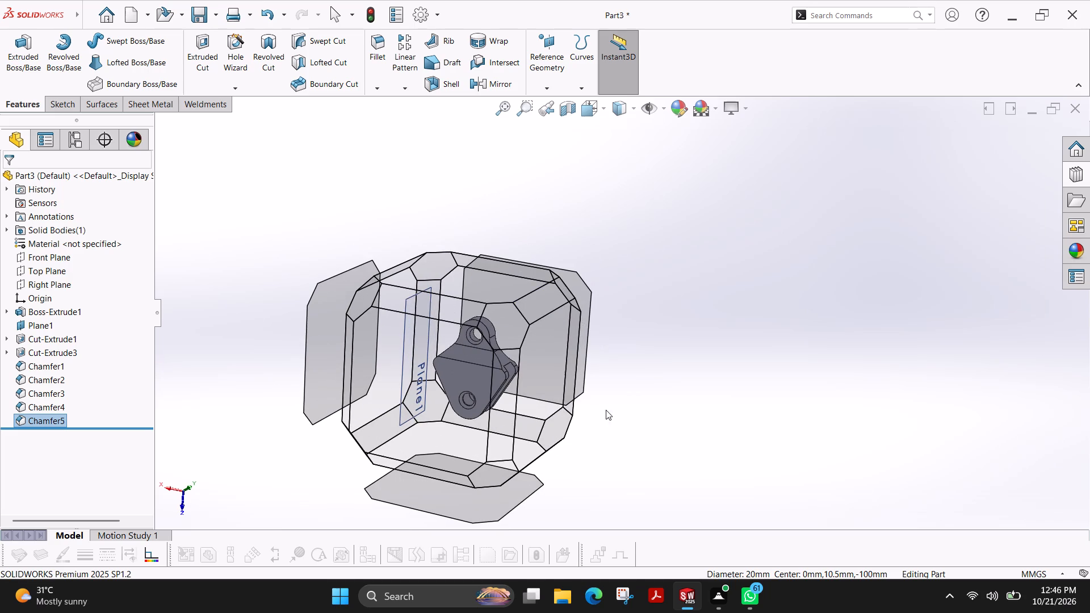
middle_click_drag(634, 442, 677, 386, "ctrl+shift")
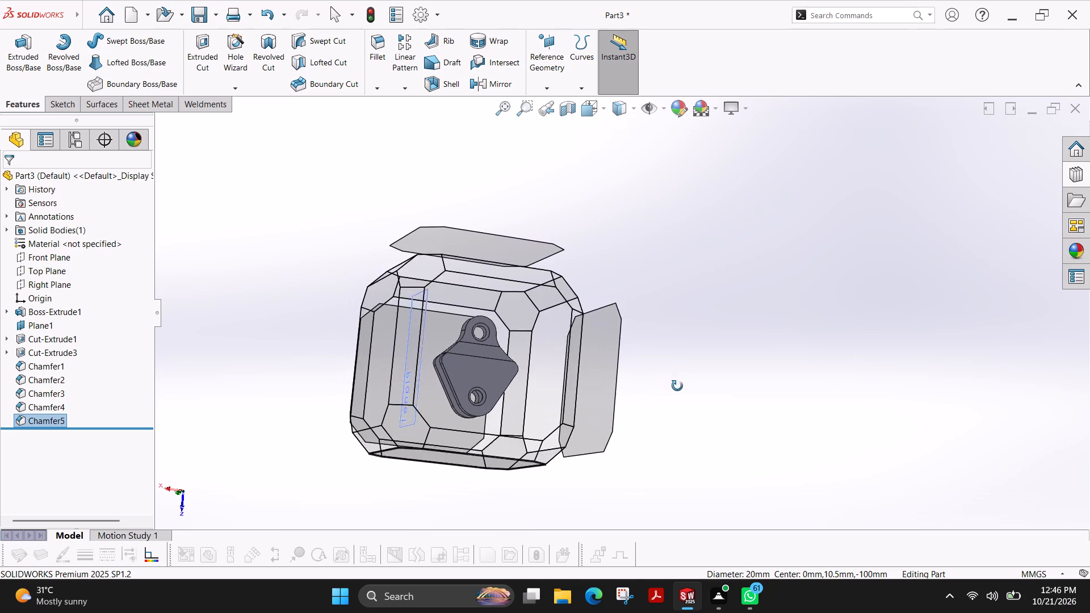
middle_click_drag(677, 386, 611, 422, "ctrl+shift")
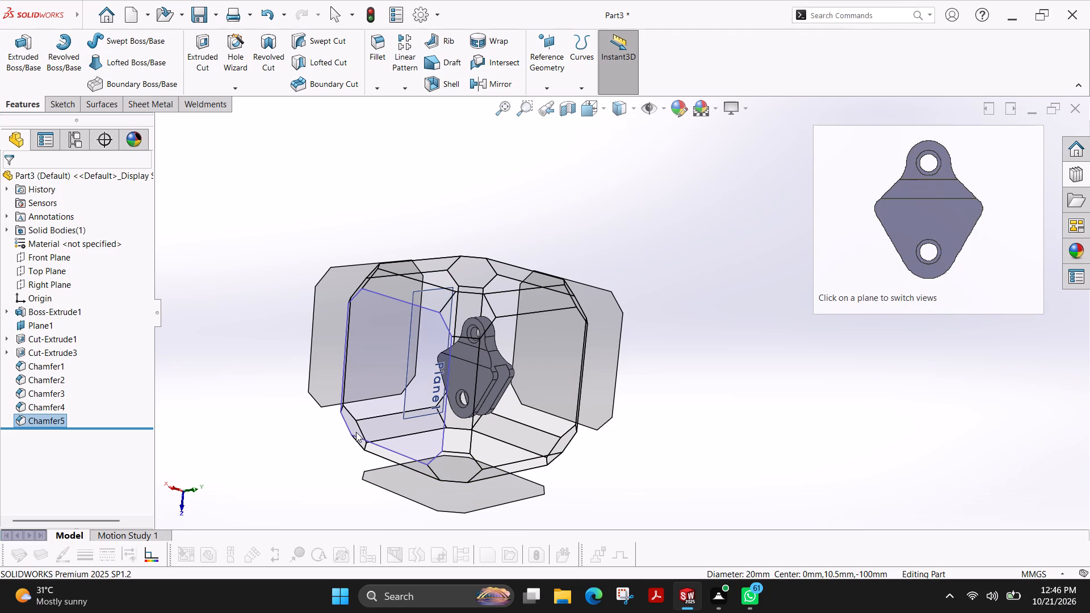
middle_click_drag(284, 389, 317, 379, "ctrl+shift")
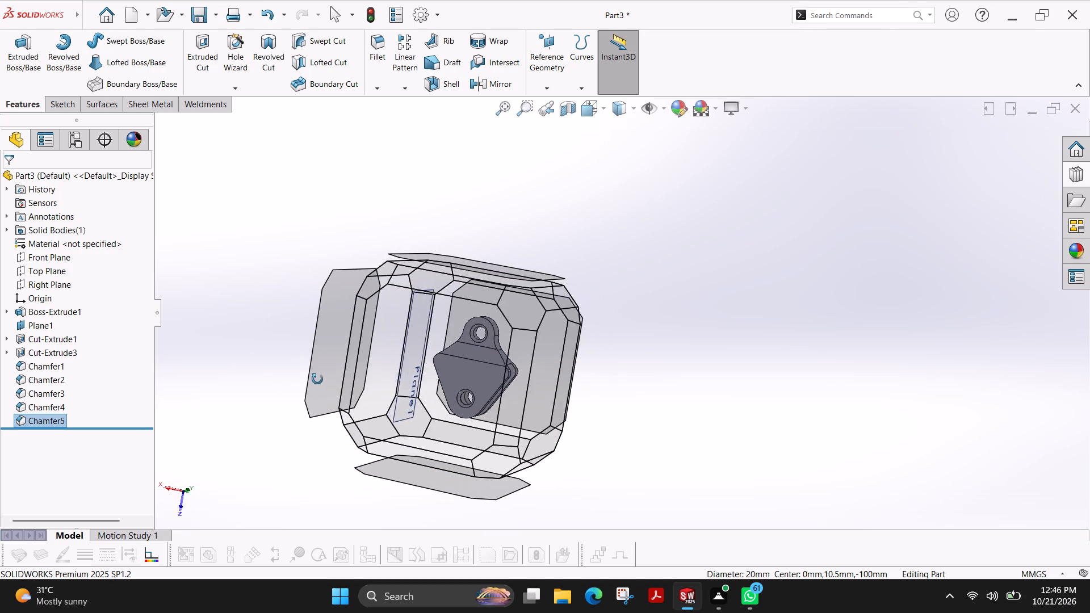
middle_click_drag(317, 379, 343, 375, "ctrl+shift")
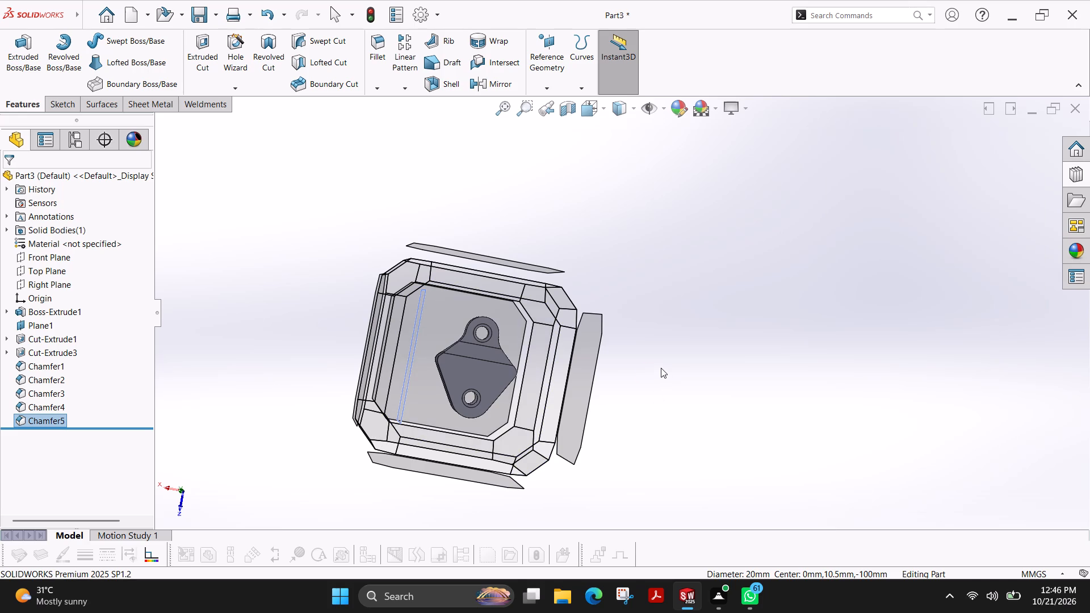
middle_click_drag(661, 368, 608, 389, "ctrl+shift")
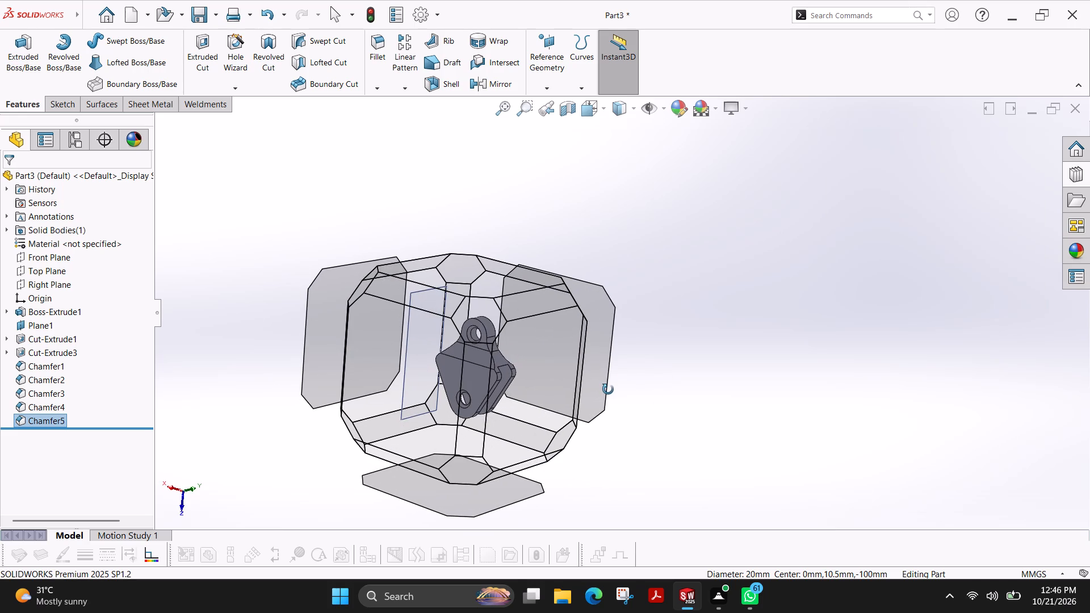
middle_click_drag(608, 389, 595, 397, "ctrl+shift")
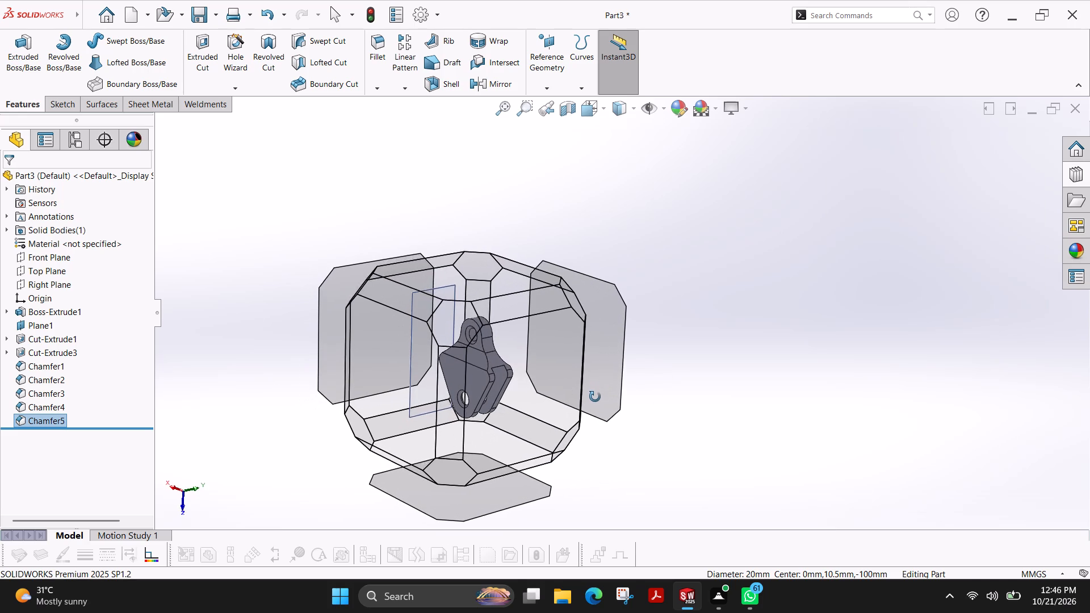
middle_click_drag(595, 397, 609, 415, "ctrl+shift")
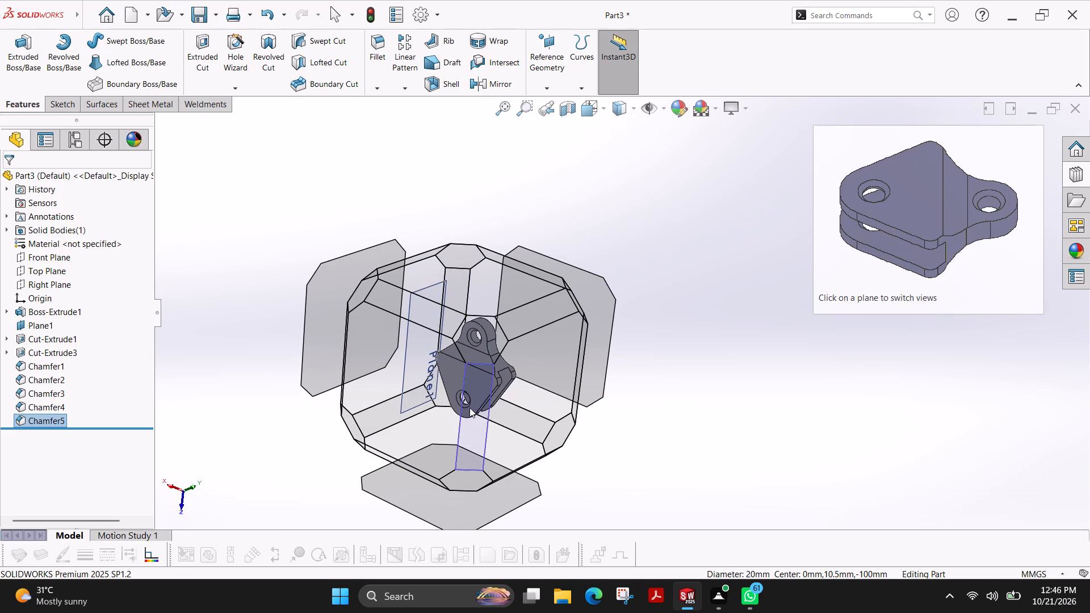
left_click(469, 485)
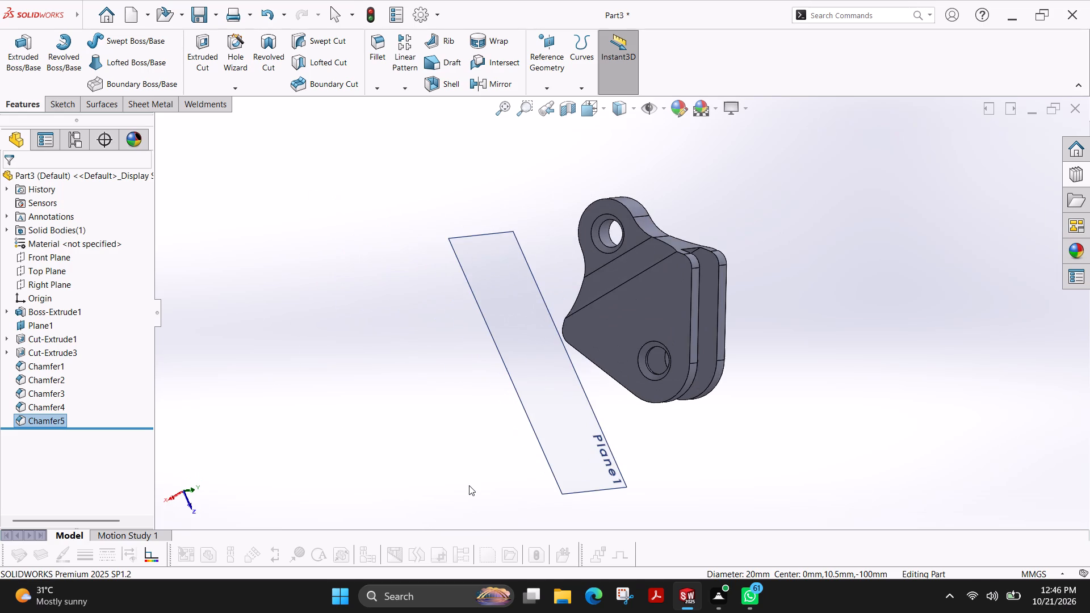
Hide the reference plane Plane1 beside the bracket.
right_click(552, 418)
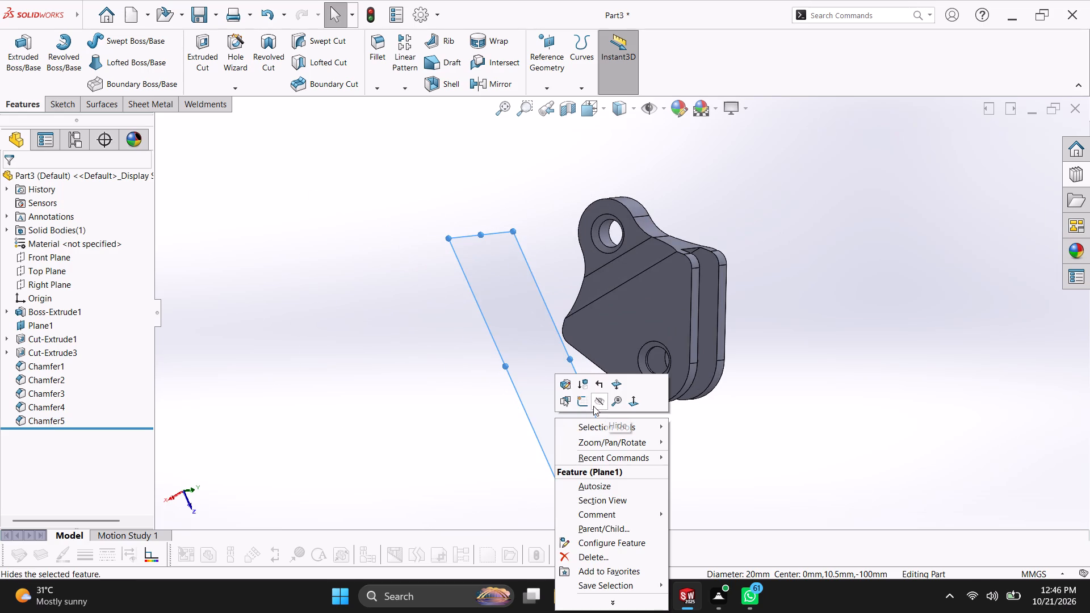
left_click(599, 404)
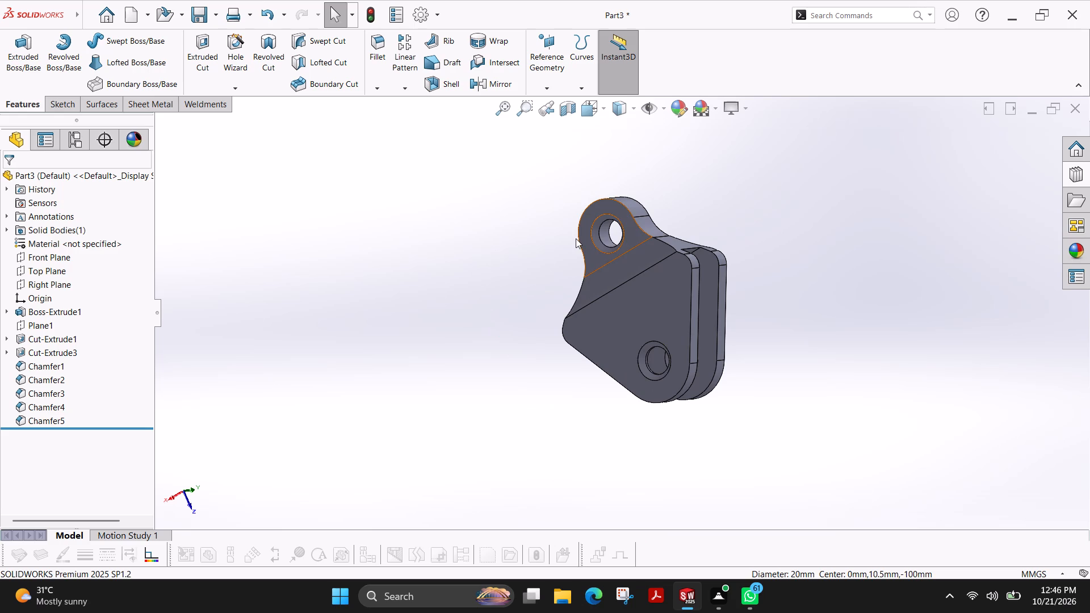
Save the part as fujiPart66 in the solidworks folder inside the Desktop's fuji drawing file folder.
key("ctrl+s")
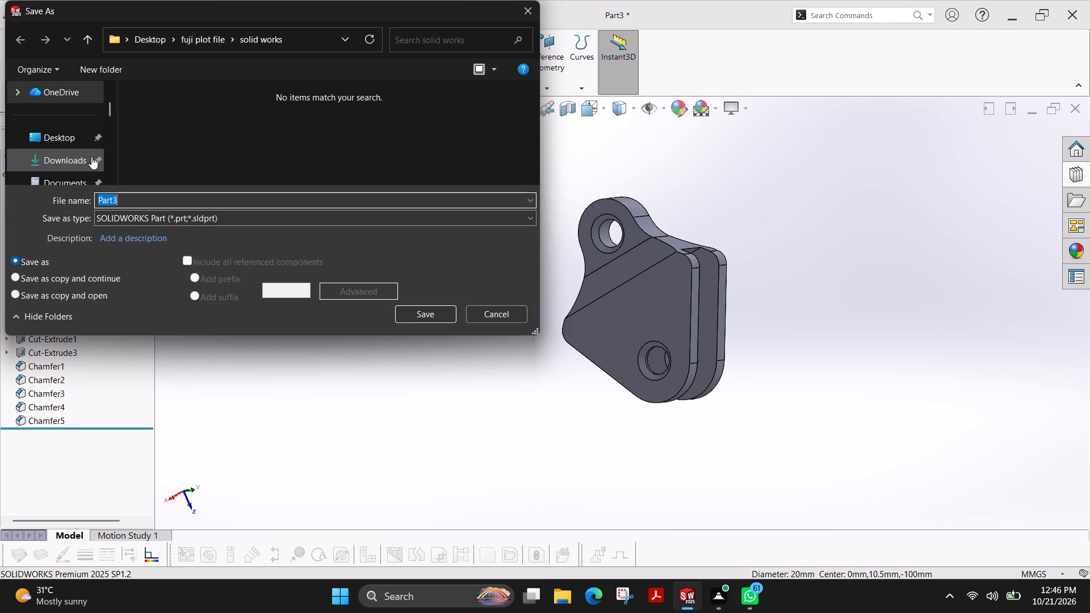
left_click(144, 42)
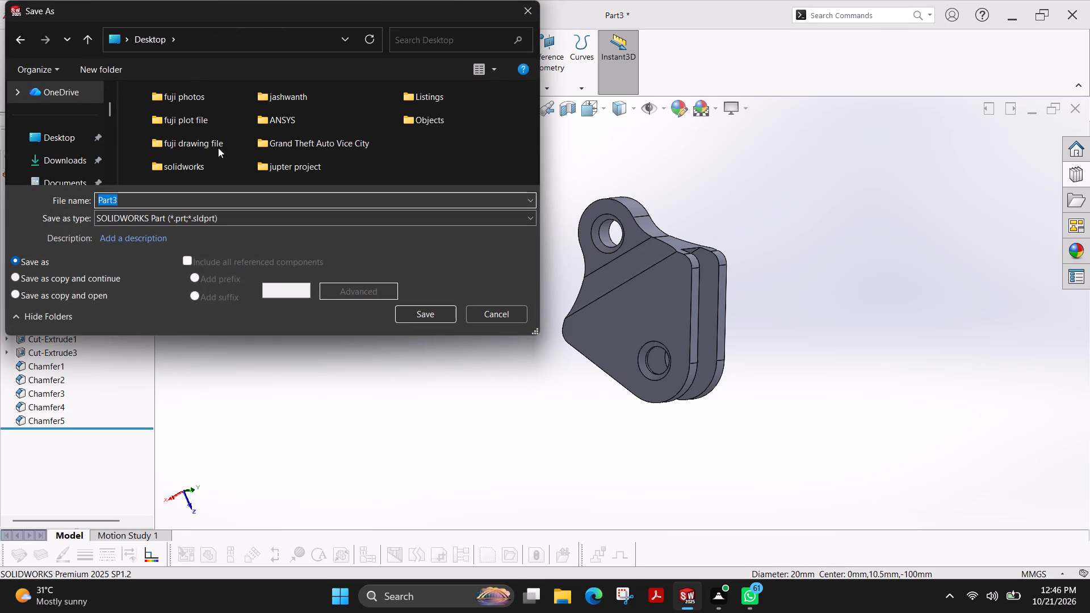
double_click(216, 138)
double_click(200, 110)
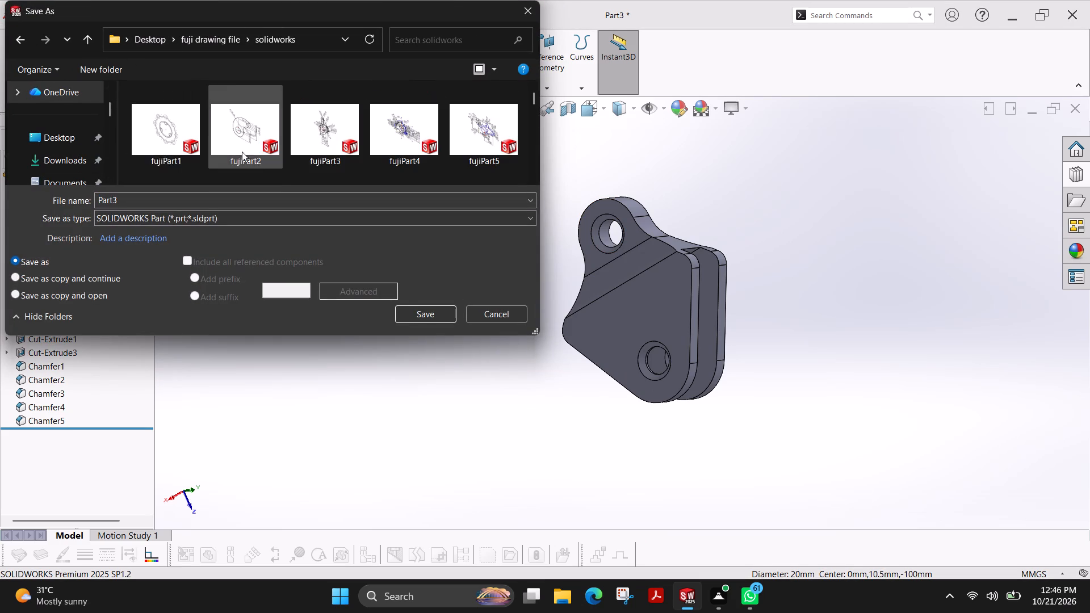
scroll(251, 152, "down", 20)
scroll(251, 152, "down", 11)
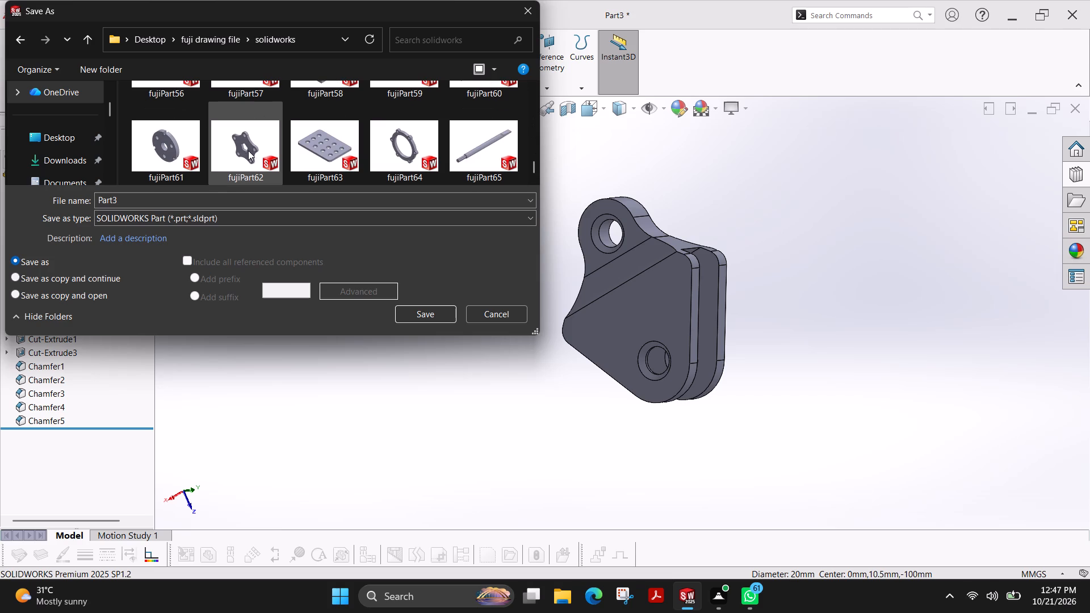
left_click(162, 195)
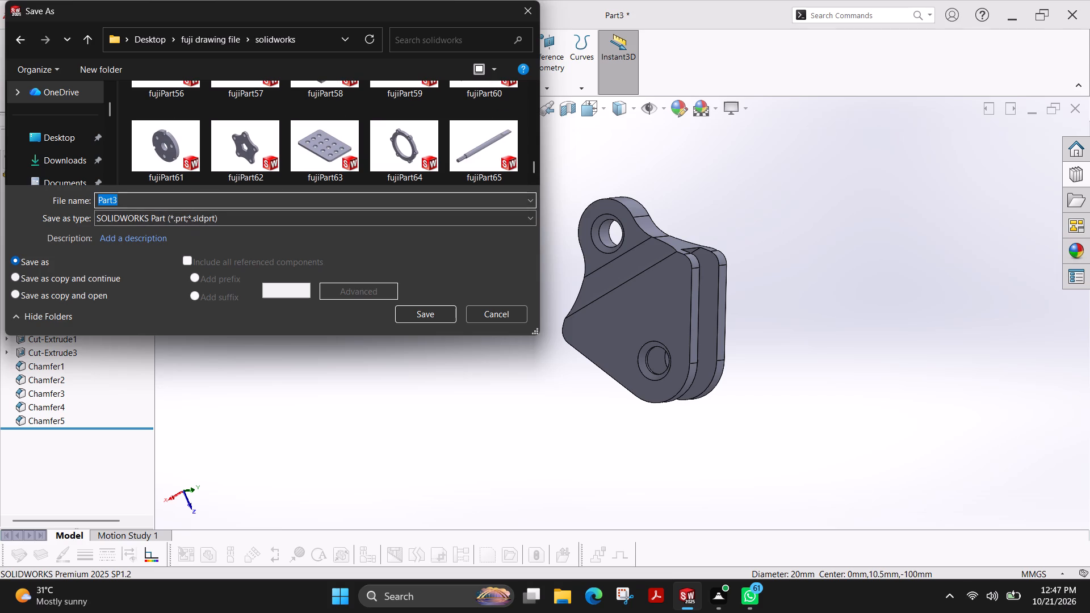
key("Right")
key("BackSpace")
type("66")
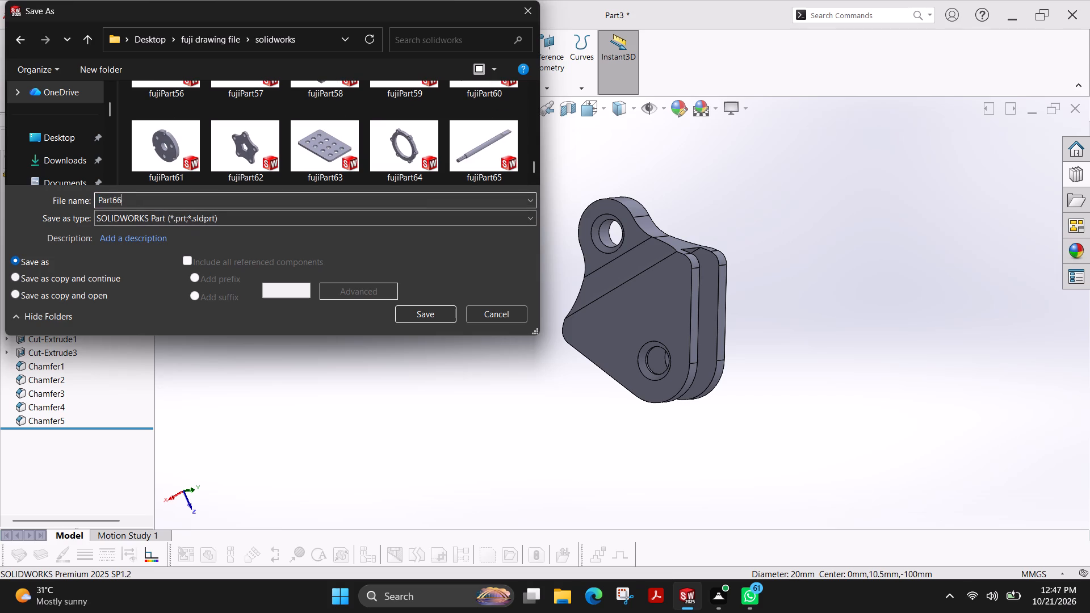
key("Left")
key("Left")
key("Left")
key("Left")
key("Left")
key("Left")
key("Left")
key("Left")
key("Left")
key("Left")
key("Left")
key("Left")
key("Left")
type("fuji")
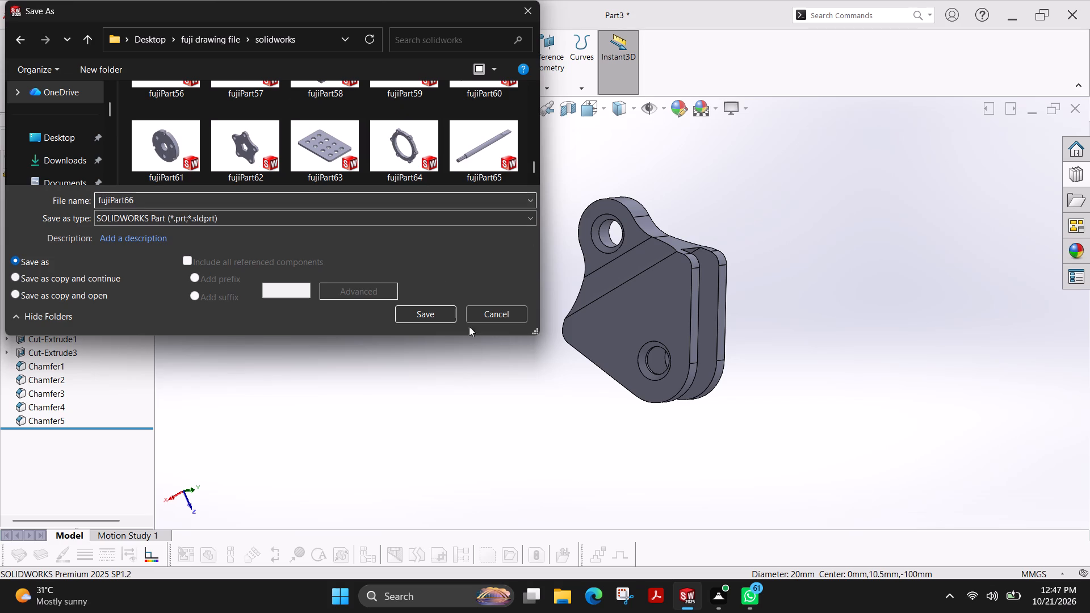
left_click(428, 318)
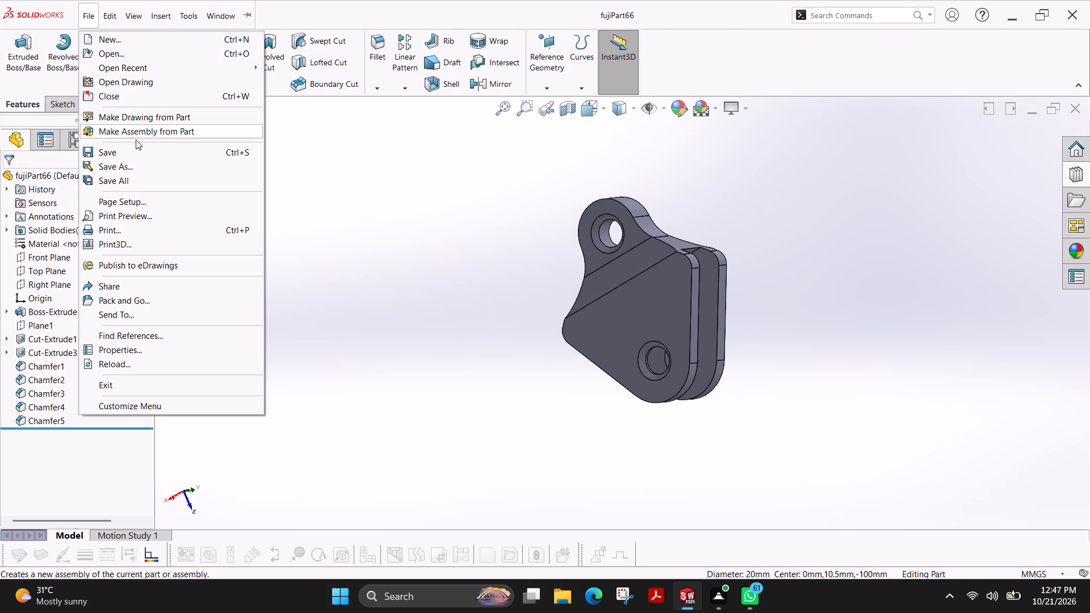
Save a PDF copy of the part as fujiPart66 in the solid works folder inside the Desktop's fuji plot file folder.
left_click(135, 168)
left_click(149, 36)
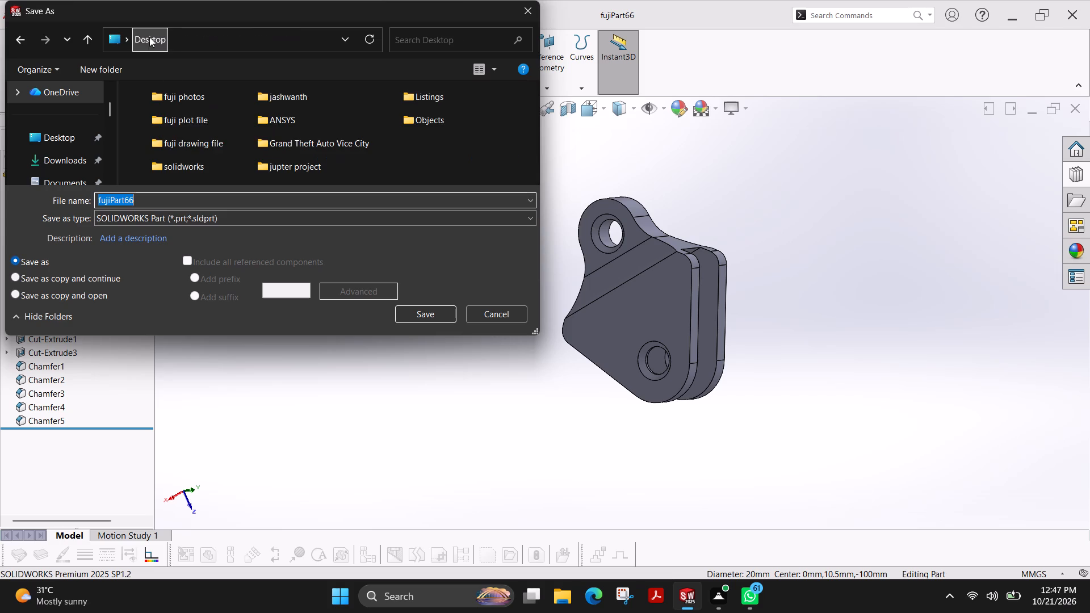
double_click(202, 120)
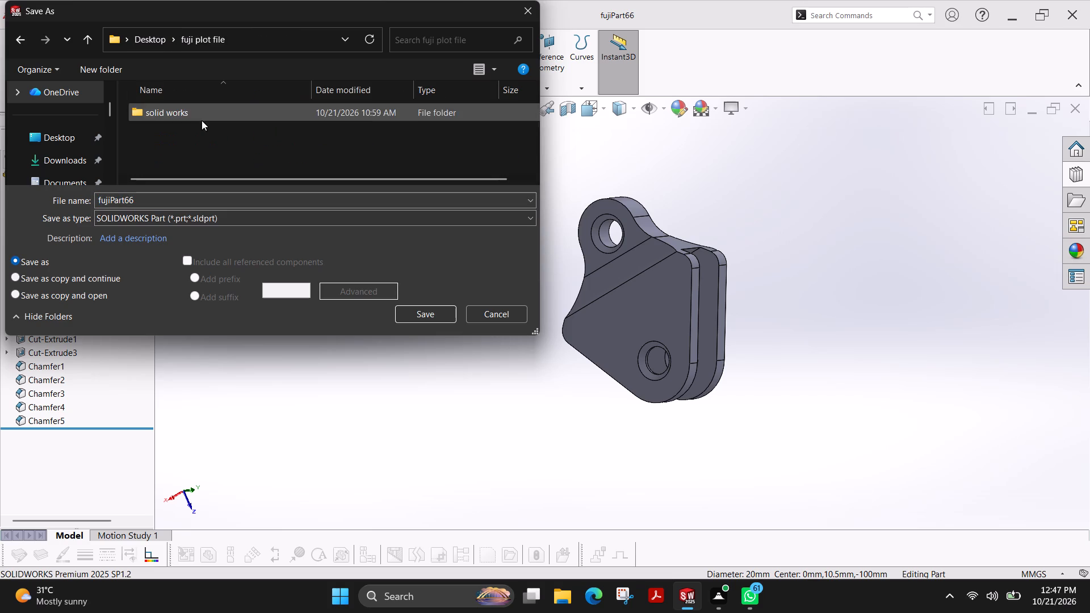
double_click(188, 119)
left_click(191, 220)
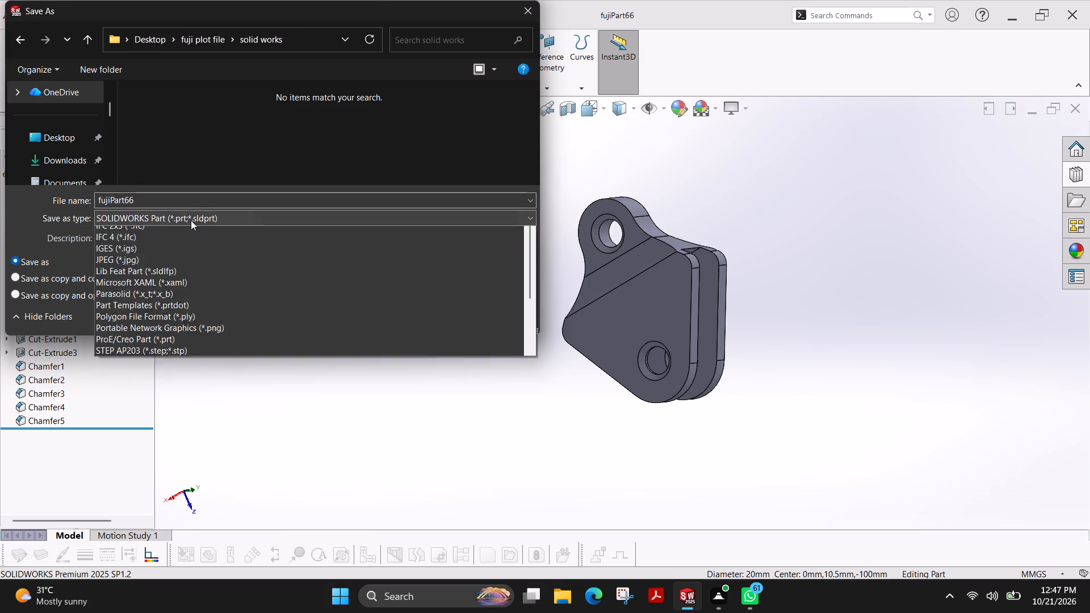
left_click(174, 333)
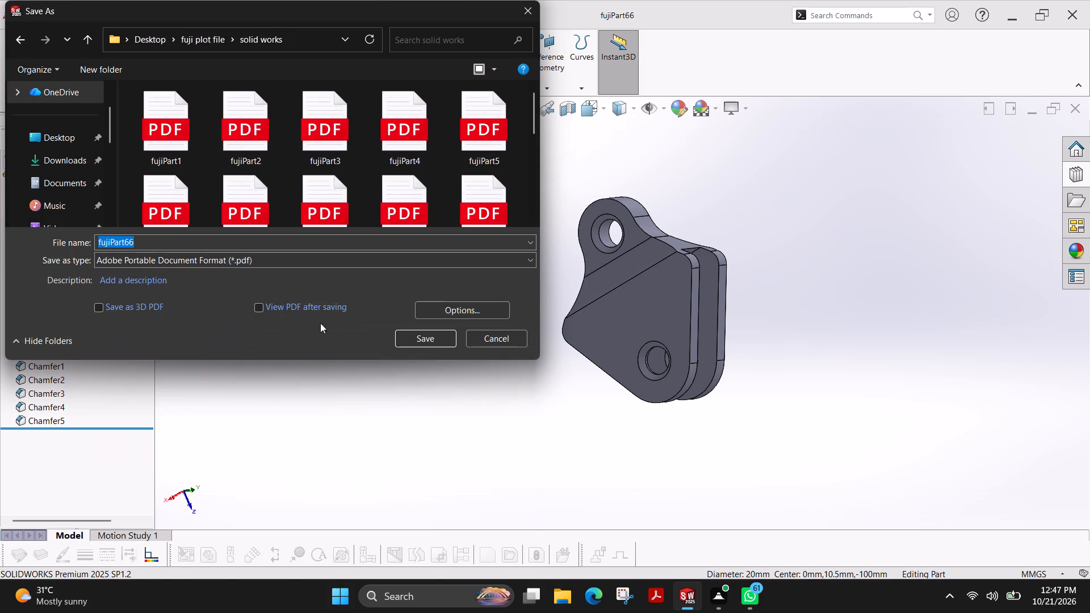
left_click(413, 336)
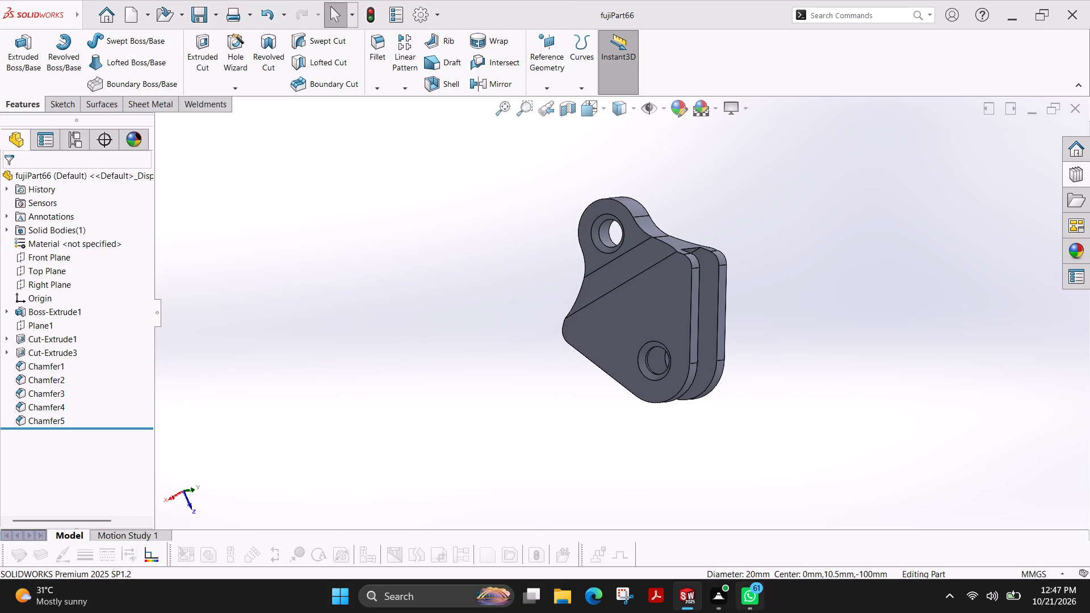